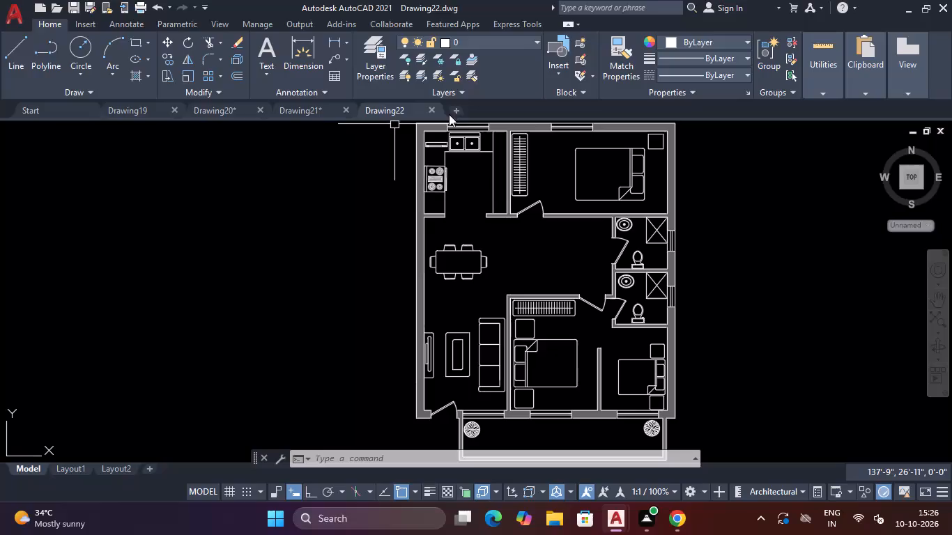
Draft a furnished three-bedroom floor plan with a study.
Create a new blank drawing.
left_click(459, 107)
scroll(400, 198, "down", 2)
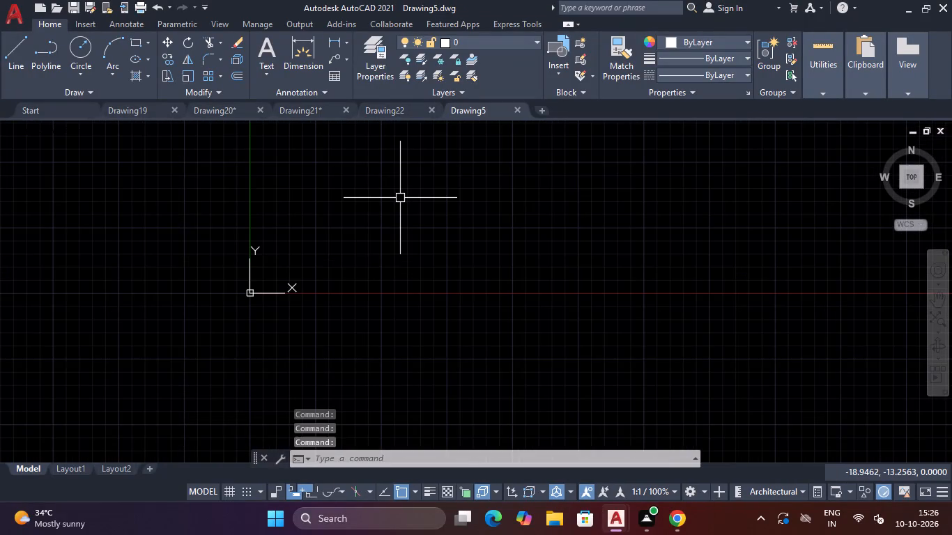
scroll(400, 198, "up", 2)
key("Escape")
key("Escape")
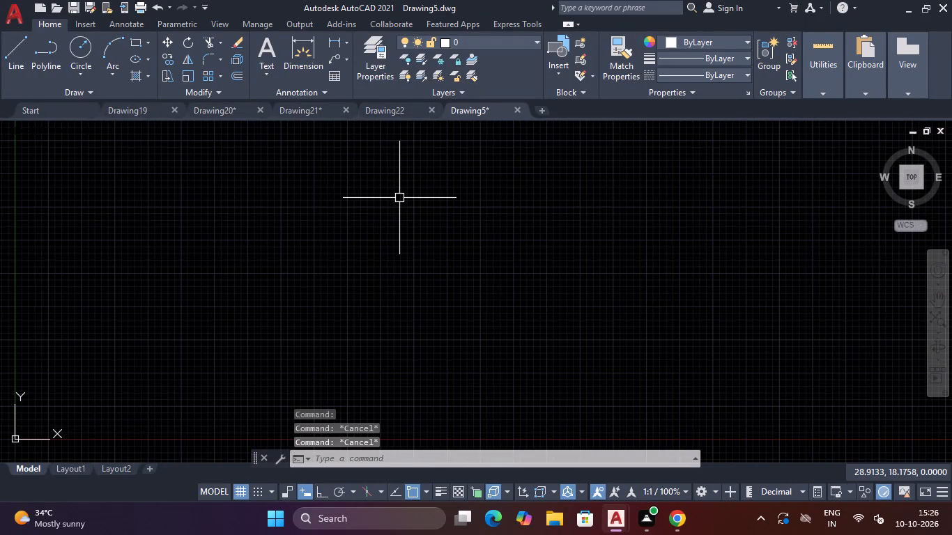
Configure the drawing units to Architectural length with 0'-0" precision.
type("UN")
key("Return")
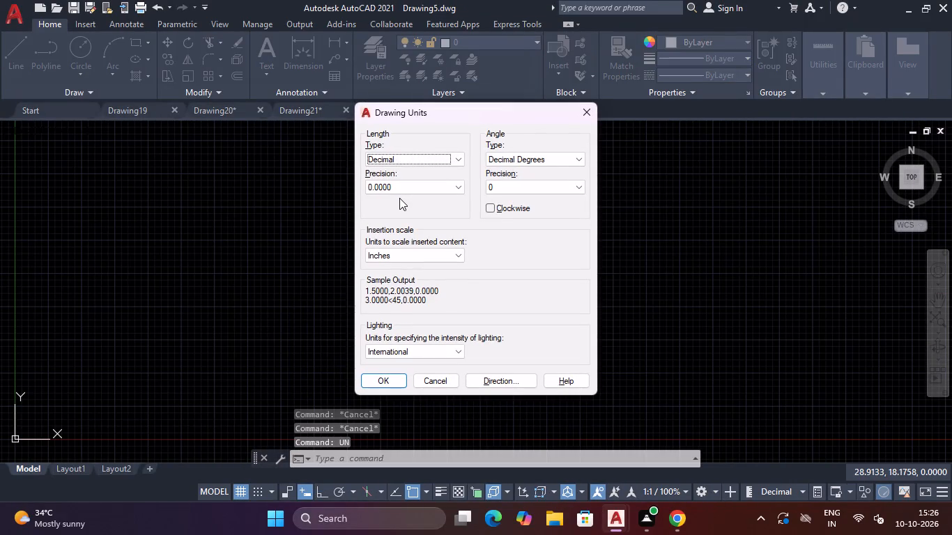
left_click(441, 155)
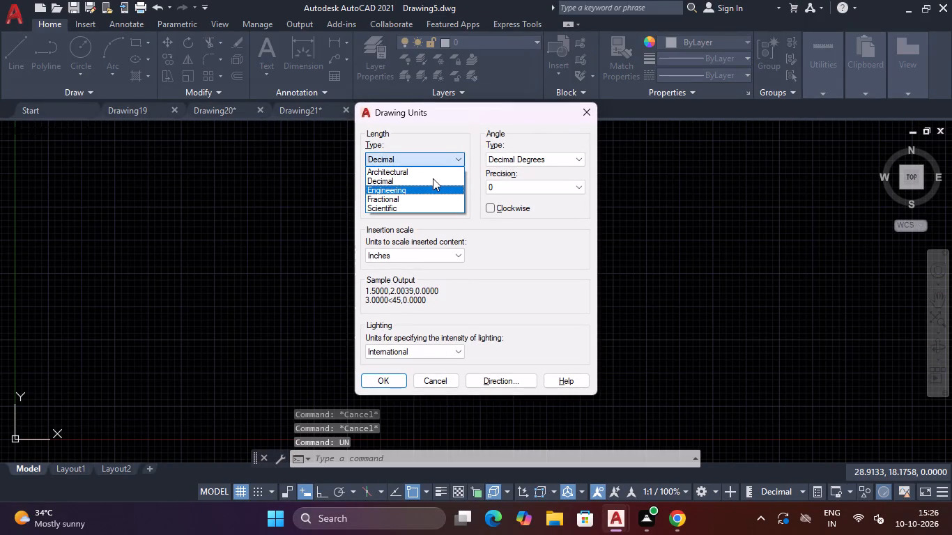
left_click(434, 166)
left_click(424, 185)
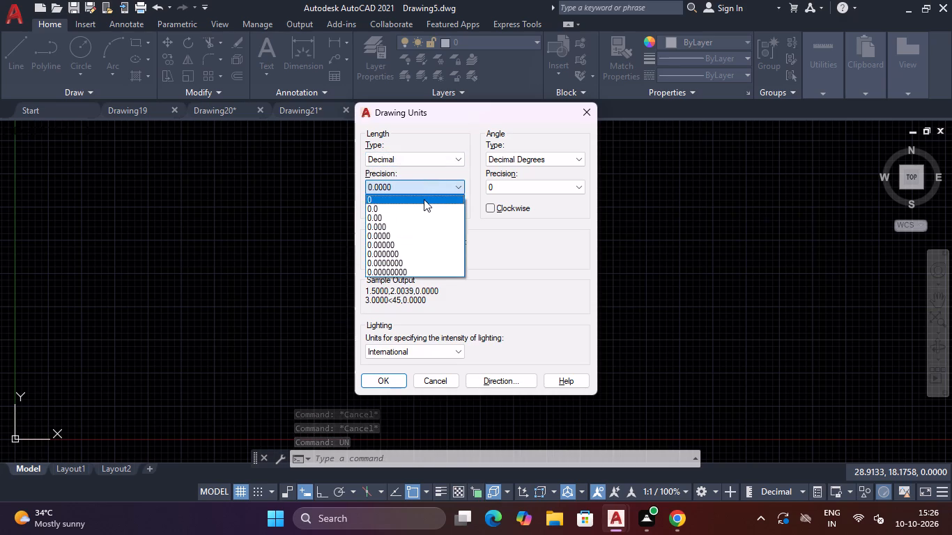
left_click(424, 199)
left_click(424, 161)
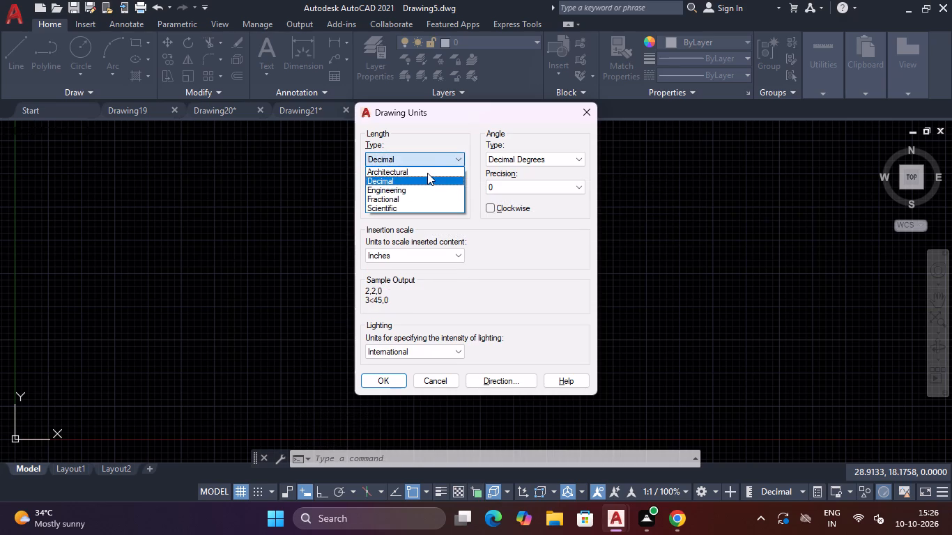
left_click(427, 173)
left_click(427, 191)
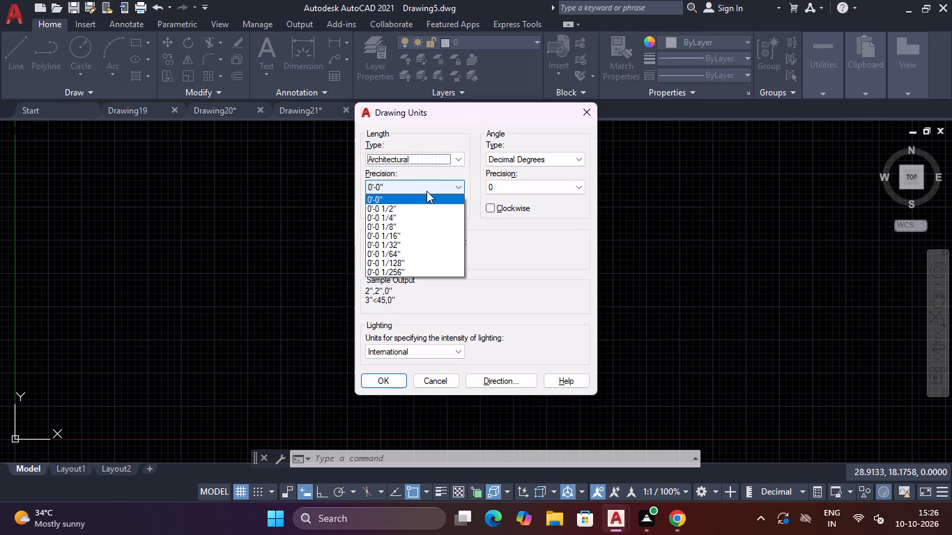
left_click(427, 198)
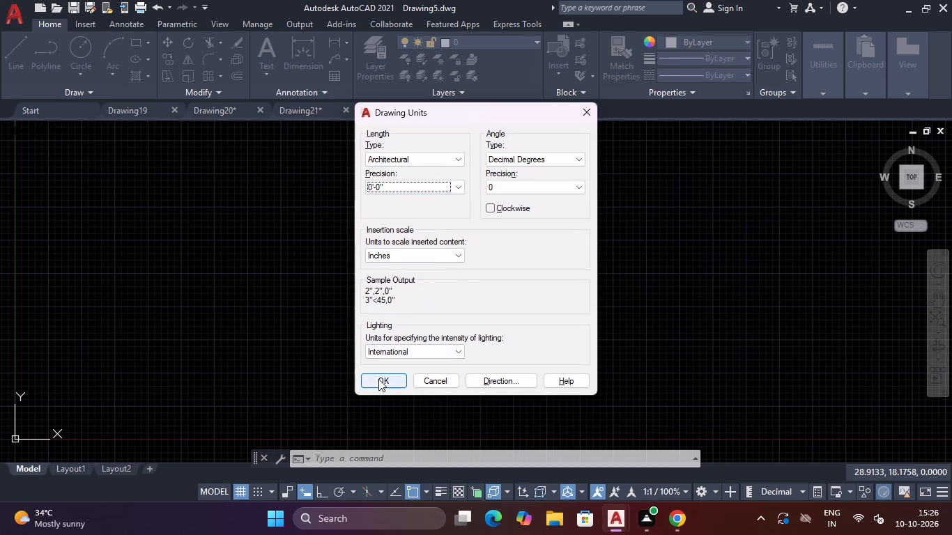
left_click(378, 379)
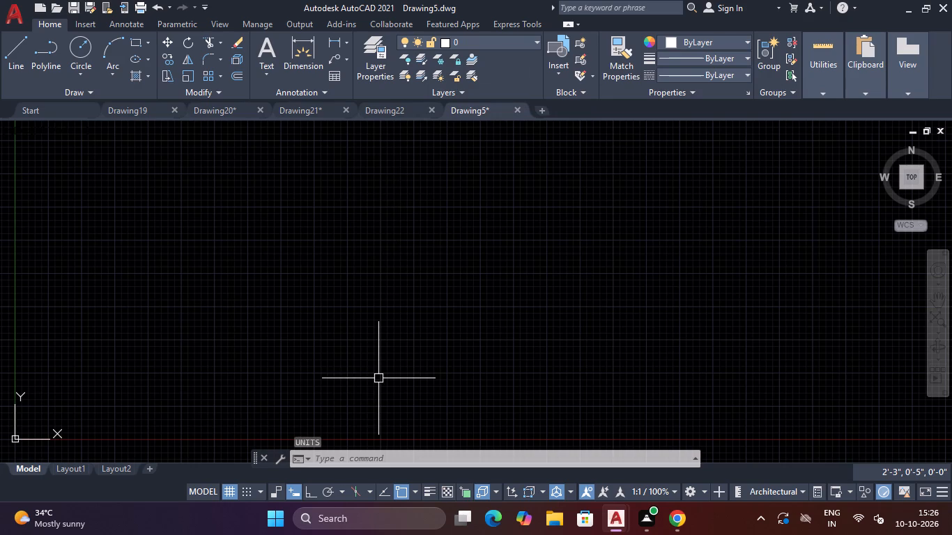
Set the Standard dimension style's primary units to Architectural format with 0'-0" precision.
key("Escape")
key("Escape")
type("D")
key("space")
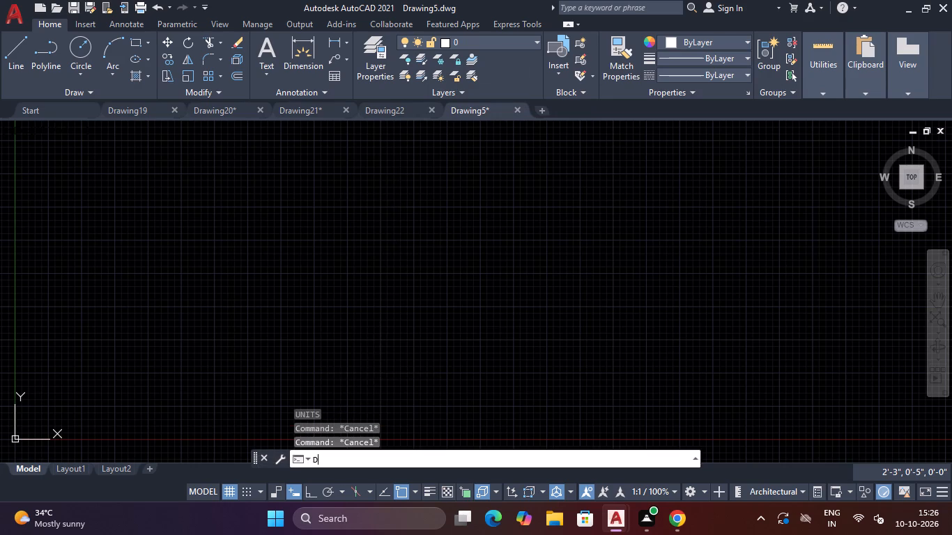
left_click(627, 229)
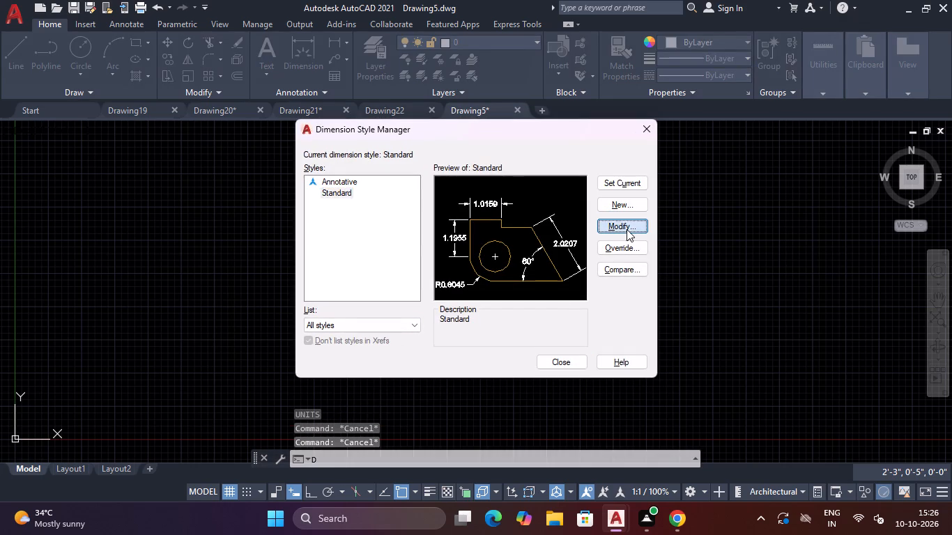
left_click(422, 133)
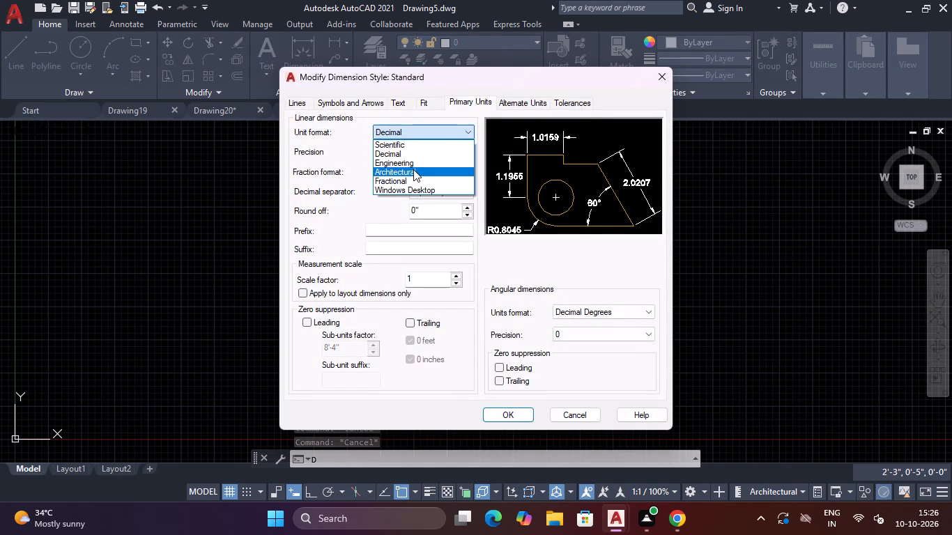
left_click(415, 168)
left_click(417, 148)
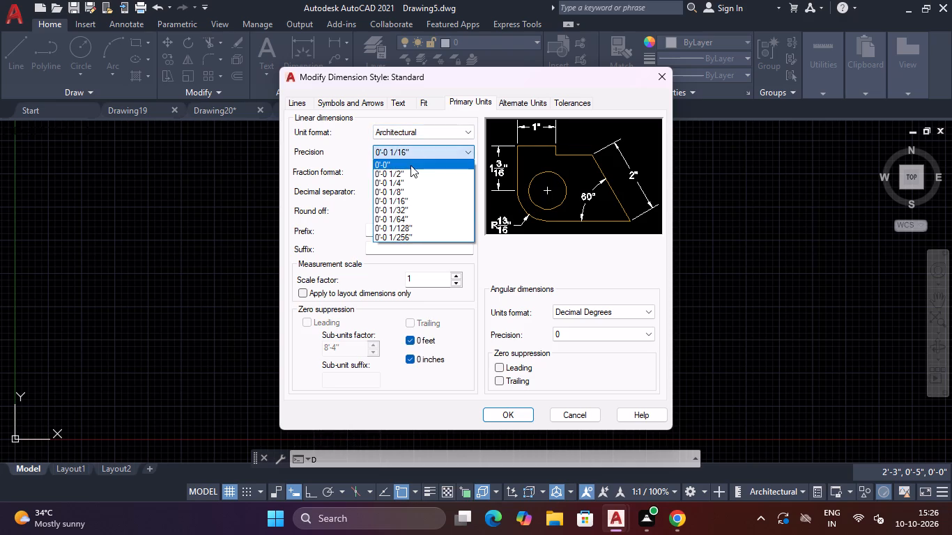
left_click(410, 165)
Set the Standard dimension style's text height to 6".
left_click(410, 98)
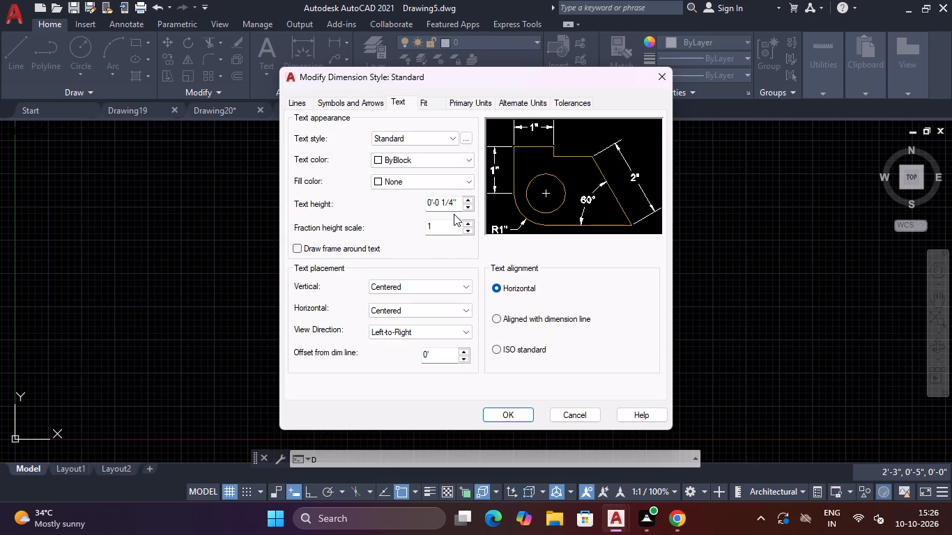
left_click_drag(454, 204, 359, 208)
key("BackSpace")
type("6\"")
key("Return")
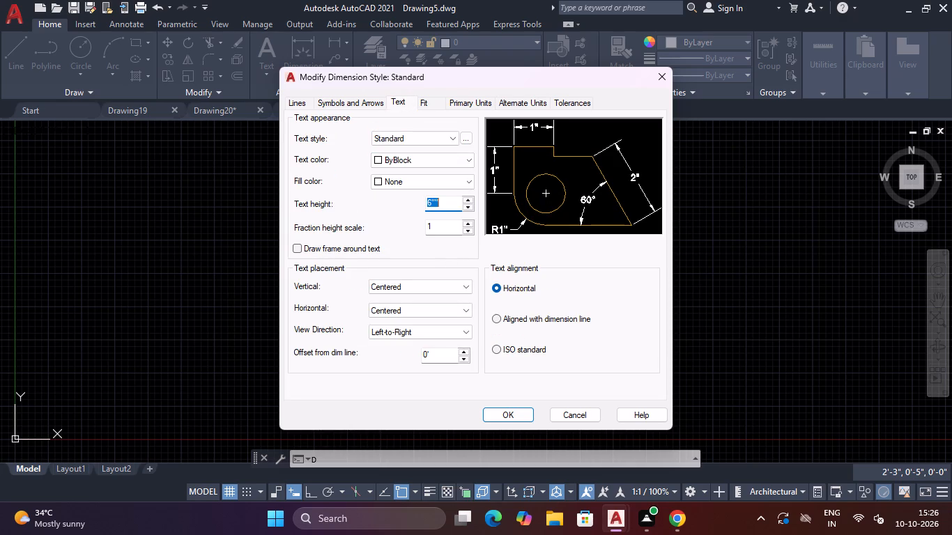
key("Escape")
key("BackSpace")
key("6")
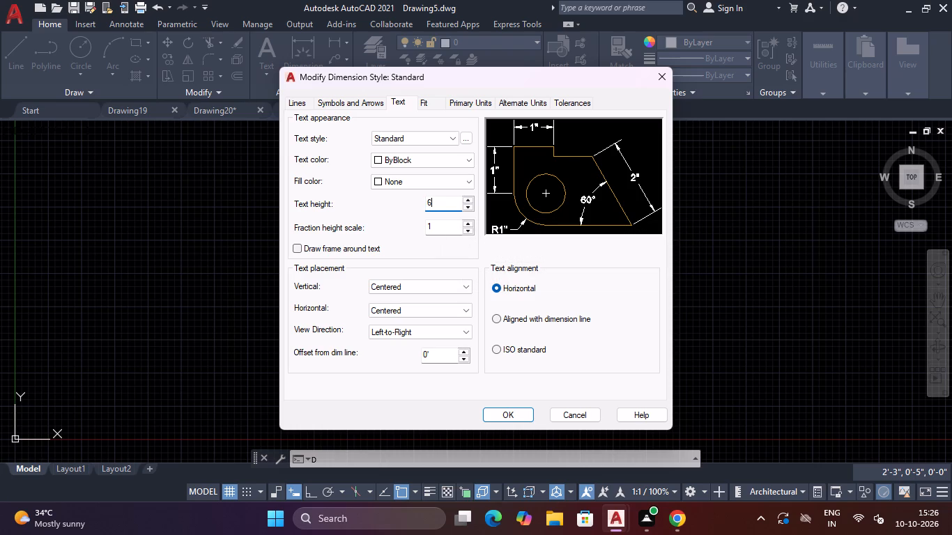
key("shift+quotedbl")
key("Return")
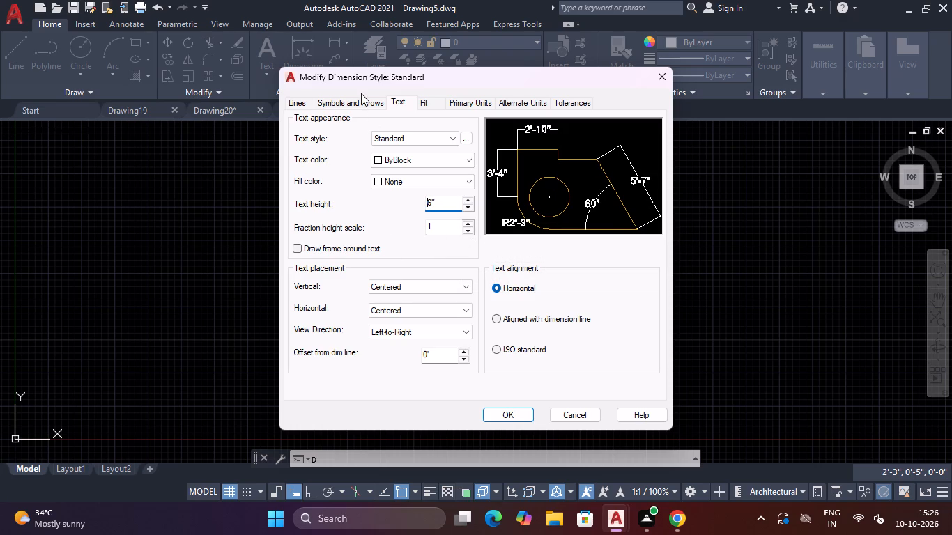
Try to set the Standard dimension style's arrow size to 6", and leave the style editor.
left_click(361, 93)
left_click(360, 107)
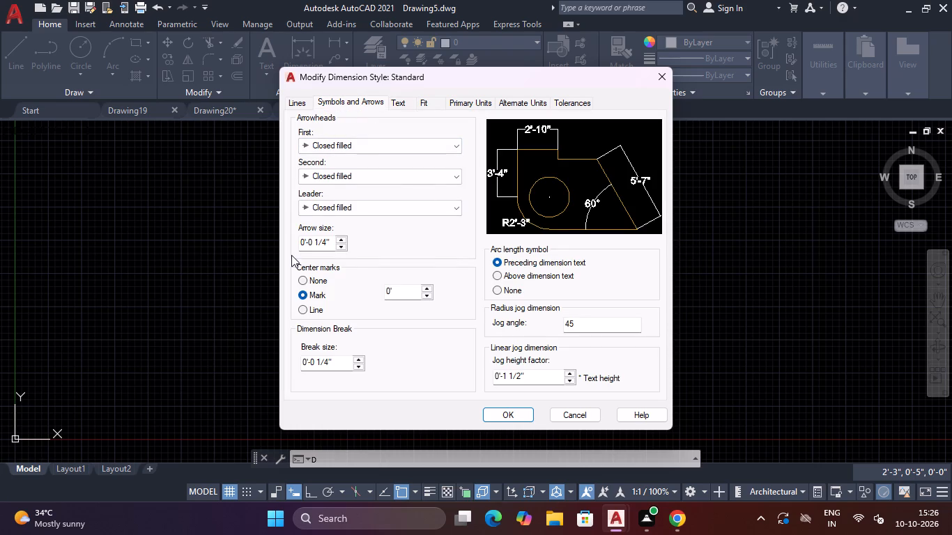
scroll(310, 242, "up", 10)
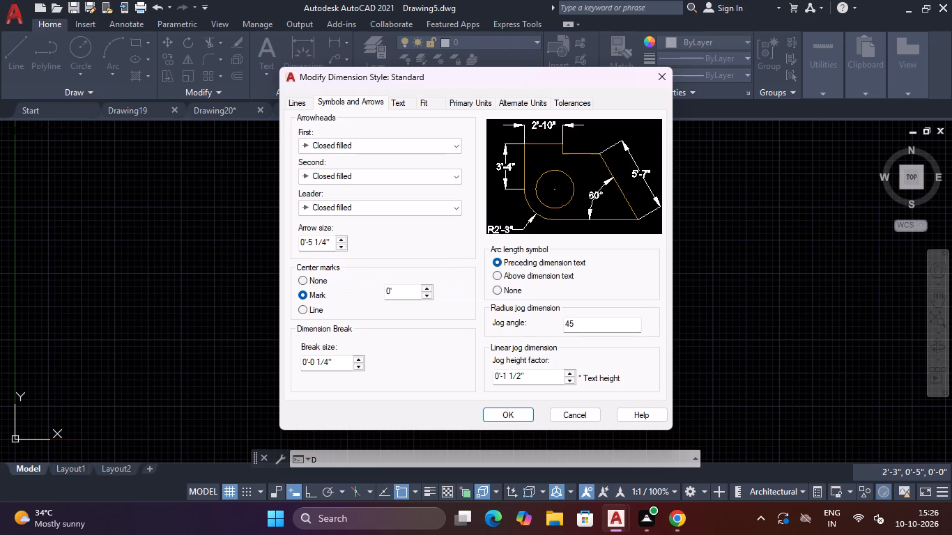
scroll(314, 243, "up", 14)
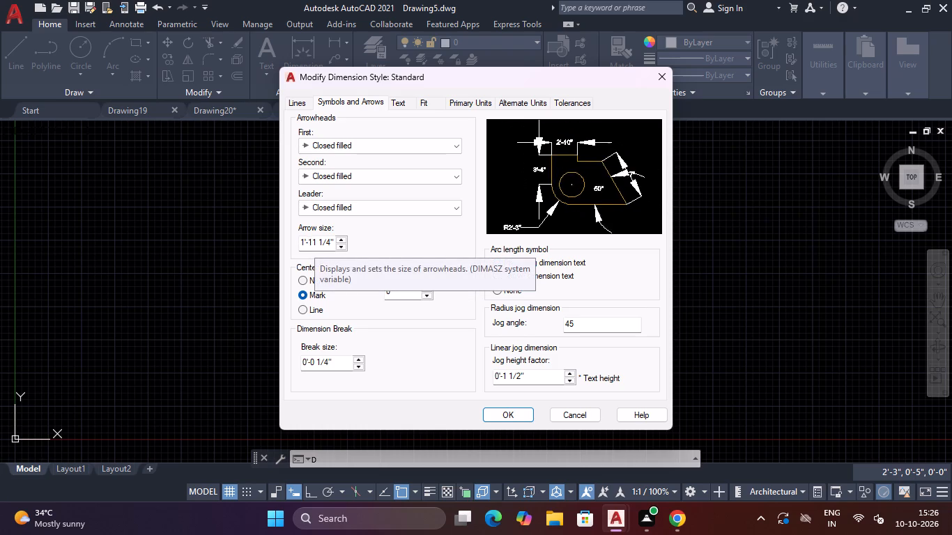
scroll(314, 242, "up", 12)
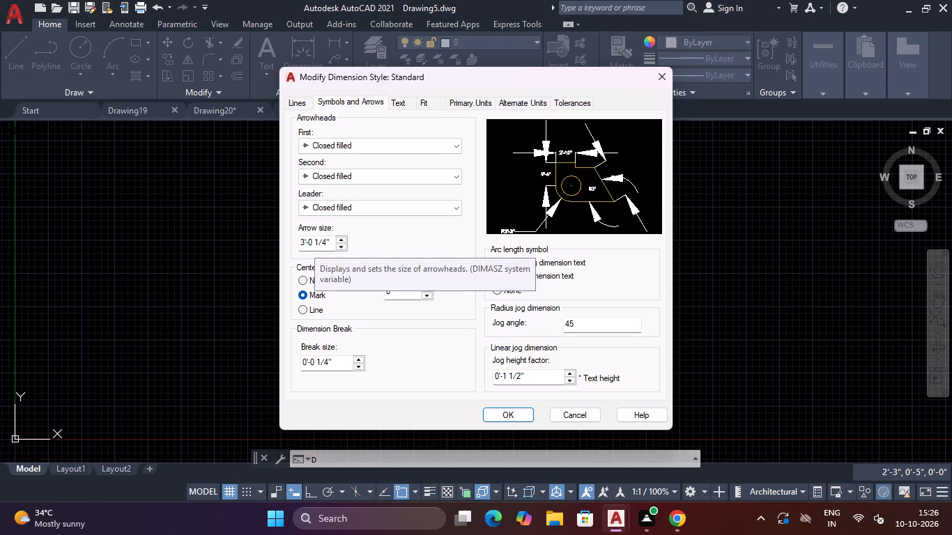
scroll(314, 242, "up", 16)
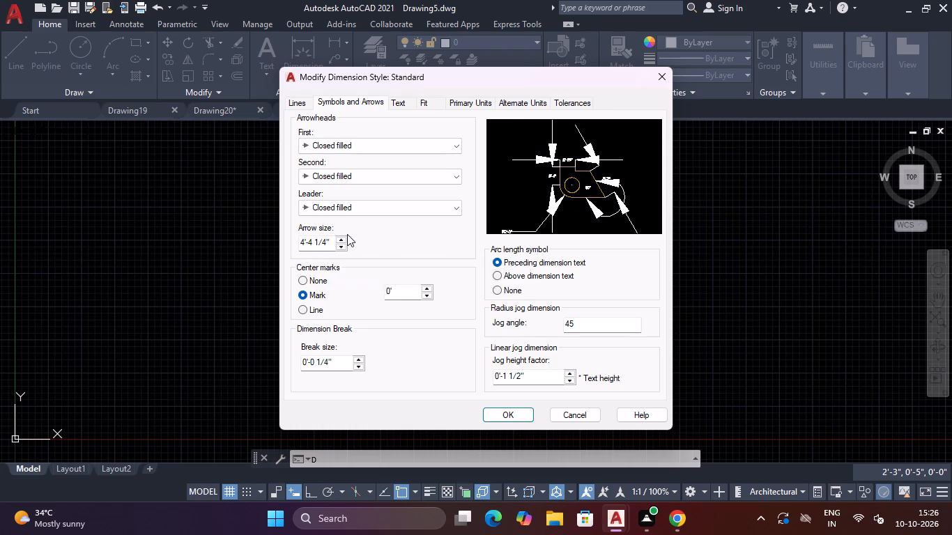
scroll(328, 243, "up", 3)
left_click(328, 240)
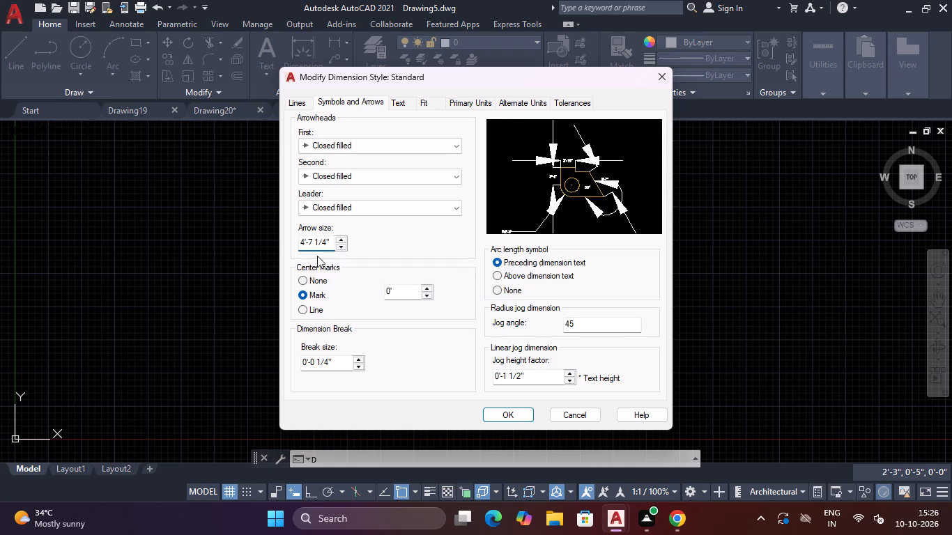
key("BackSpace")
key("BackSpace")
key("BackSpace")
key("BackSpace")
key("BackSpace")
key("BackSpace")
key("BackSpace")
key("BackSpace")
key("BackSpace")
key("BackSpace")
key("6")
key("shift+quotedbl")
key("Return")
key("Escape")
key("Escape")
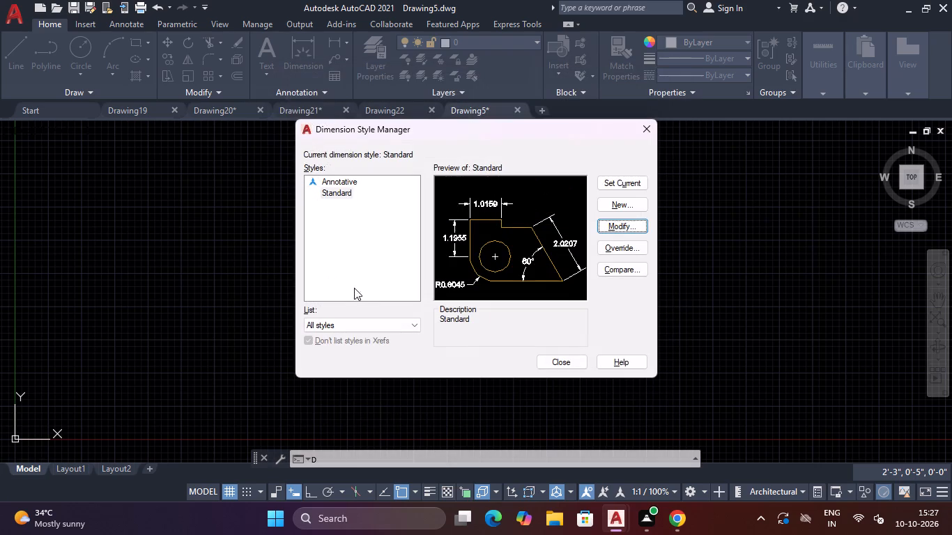
Reopen the Standard dimension style for modification and set its text height to 6".
double_click(624, 187)
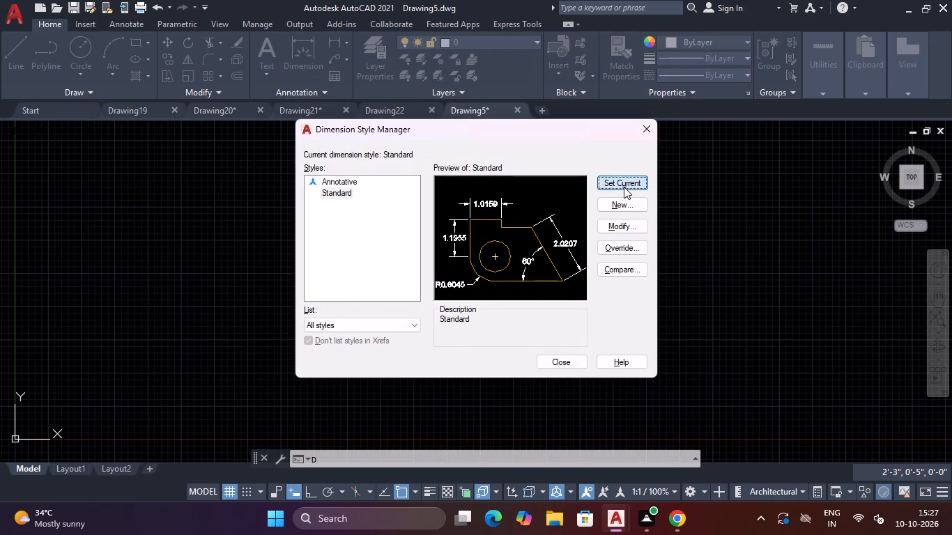
left_click(627, 217)
left_click(627, 224)
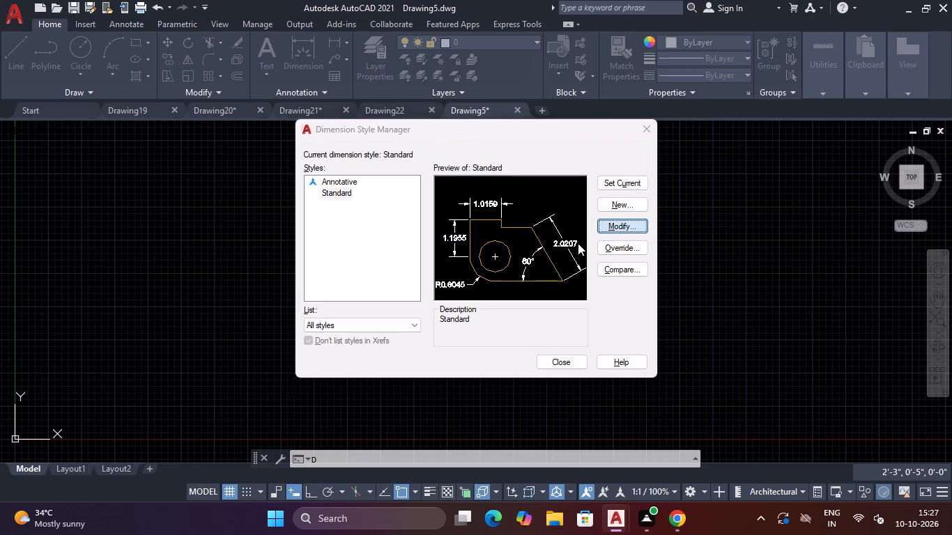
left_click(339, 104)
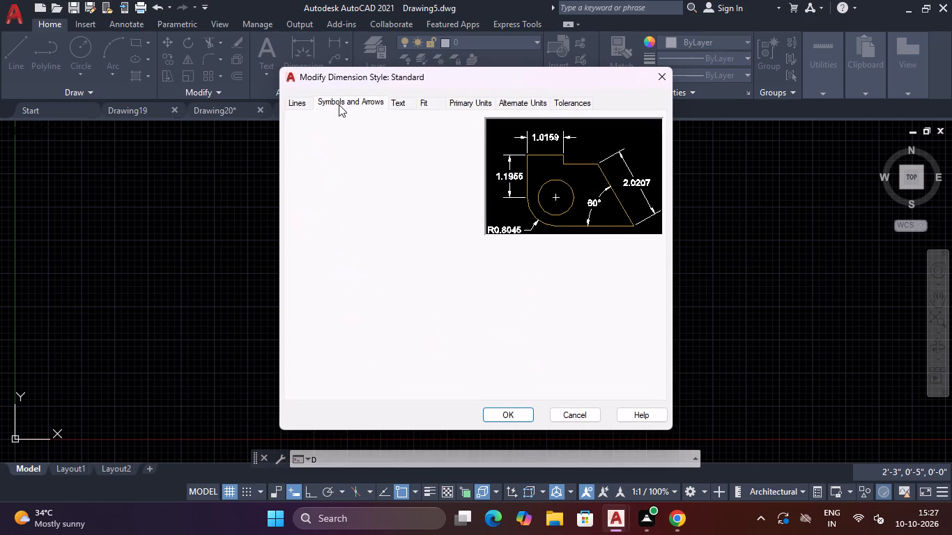
left_click(406, 99)
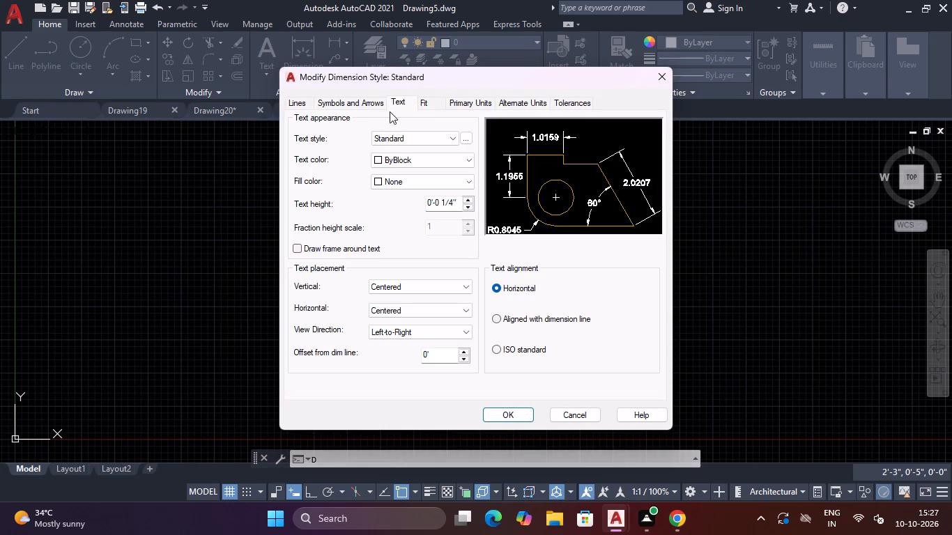
left_click(427, 110)
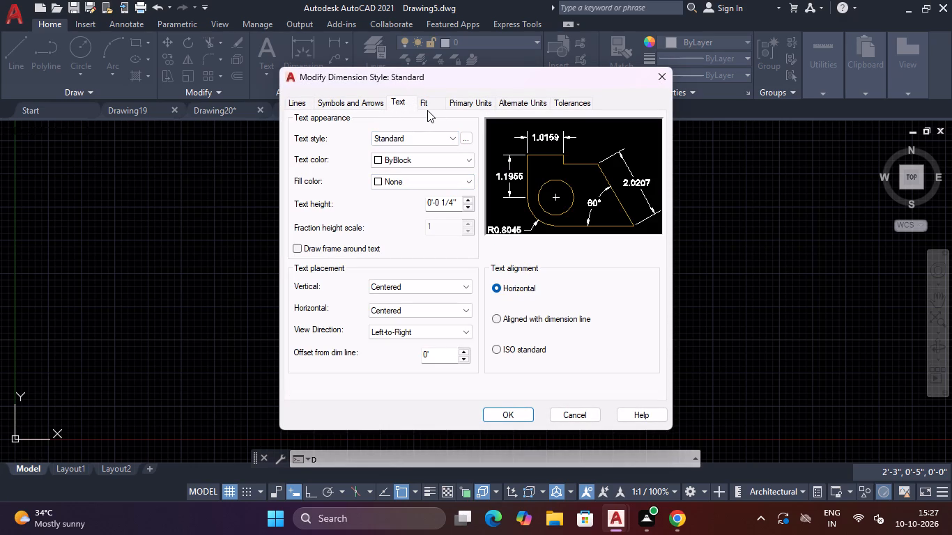
left_click(427, 107)
left_click(406, 101)
scroll(457, 204, "up", 2)
left_click_drag(457, 204, 389, 210)
key("BackSpace")
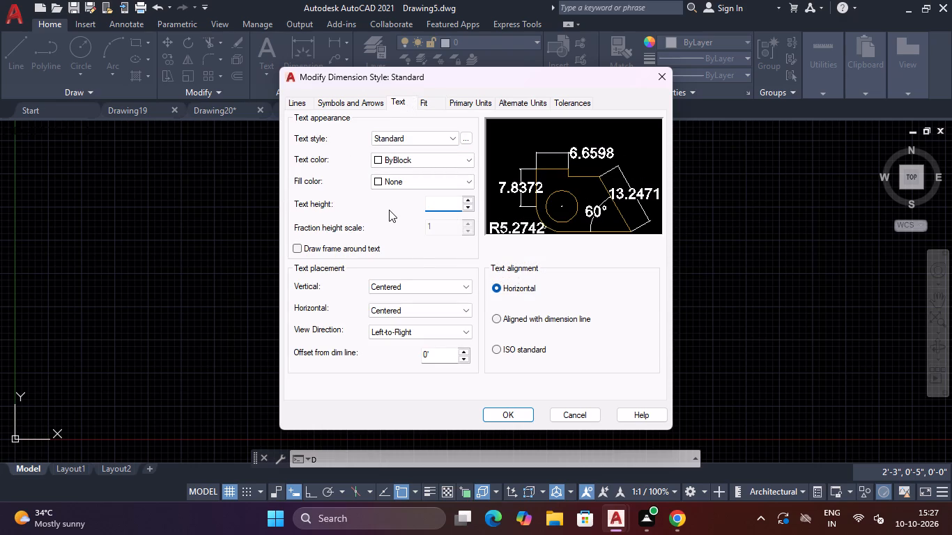
type("6\"")
key("Return")
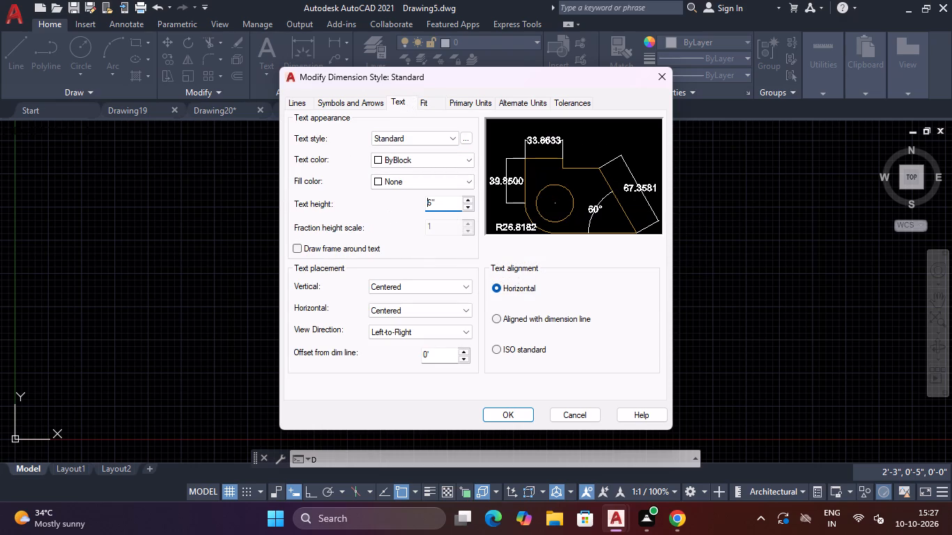
Set the Standard dimension style's arrow size to 6", apply the modifications and make the style current.
left_click(370, 100)
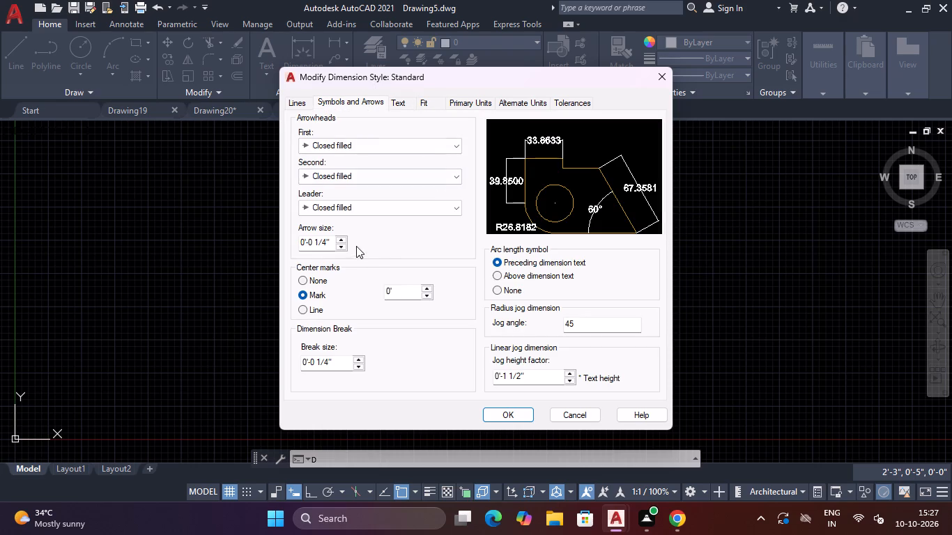
left_click_drag(330, 242, 227, 258)
key("BackSpace")
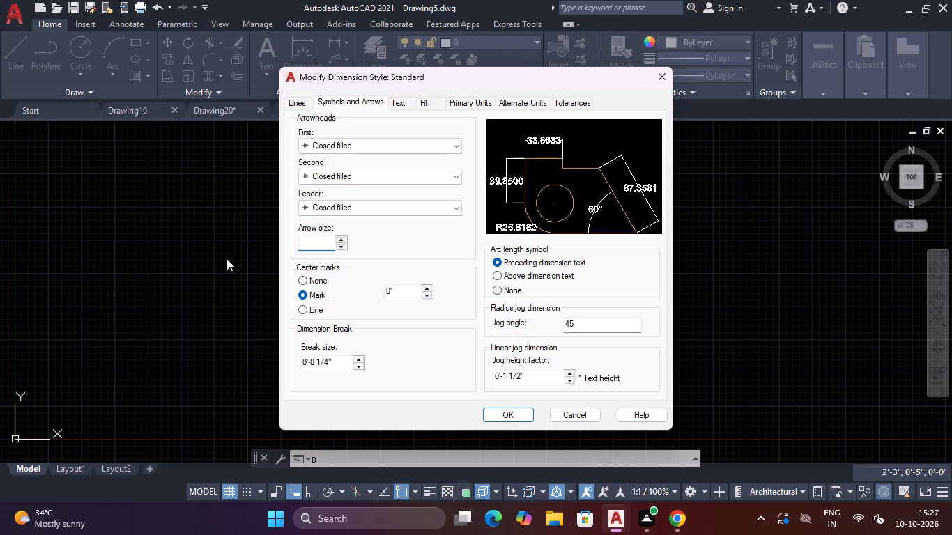
key("6")
key("shift+quotedbl")
key("Return")
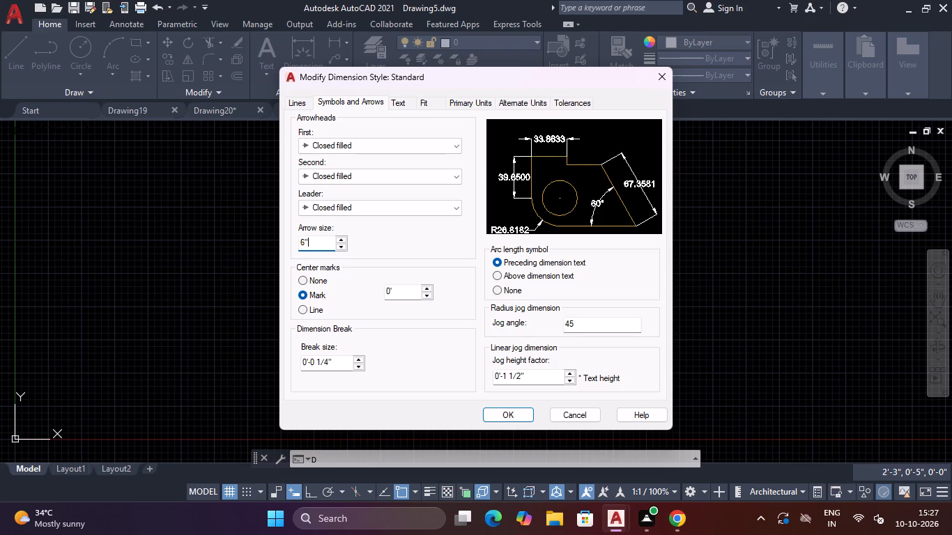
left_click(507, 418)
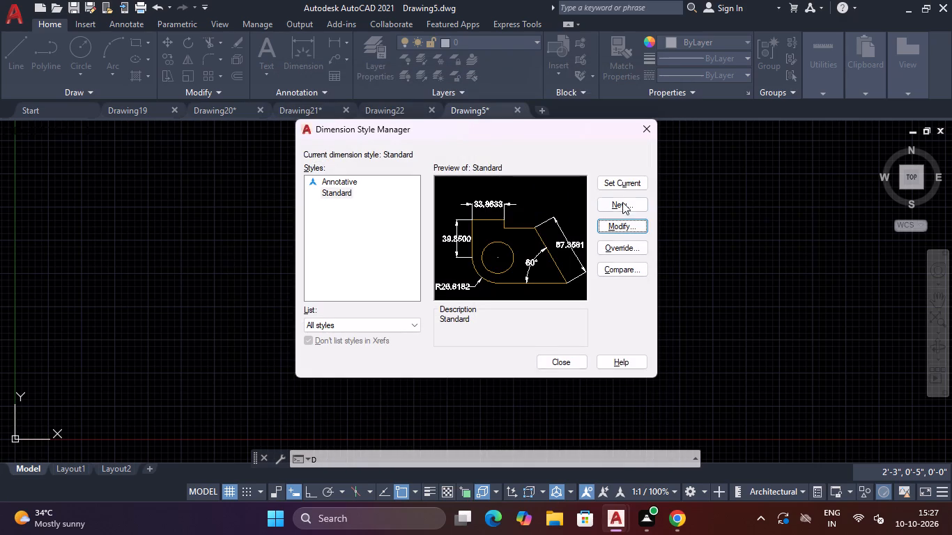
triple_click(615, 189)
double_click(615, 189)
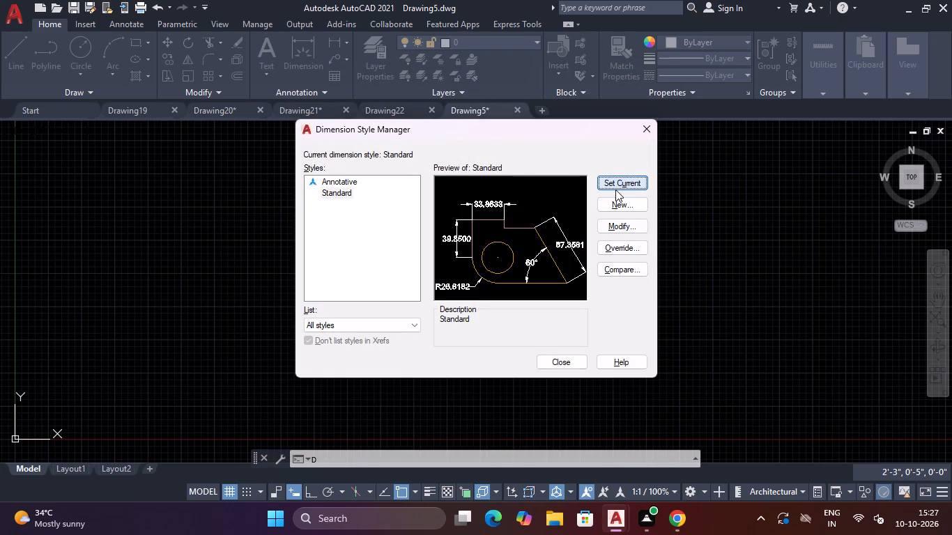
Set the Standard dimension style's primary units to Architectural format with 0'-0" precision, then apply and close the style manager.
left_click(617, 224)
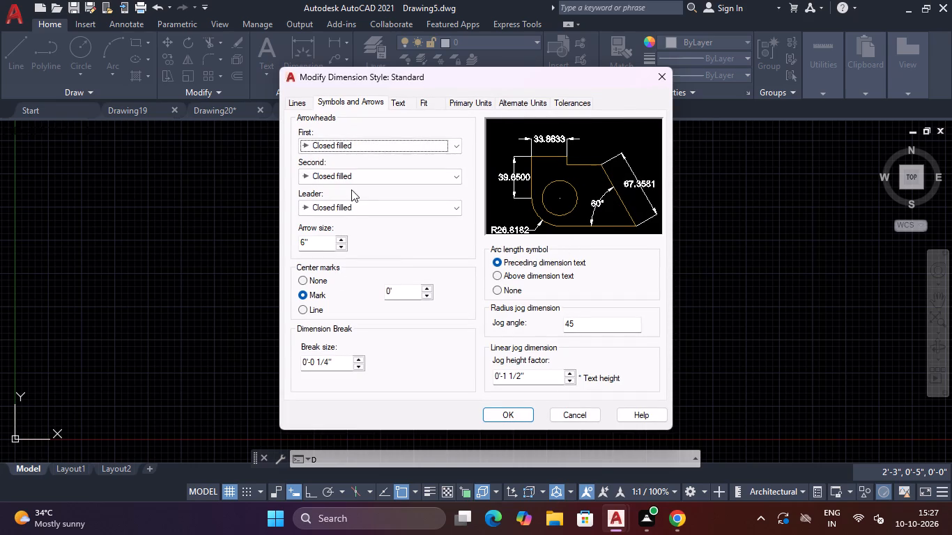
left_click(456, 104)
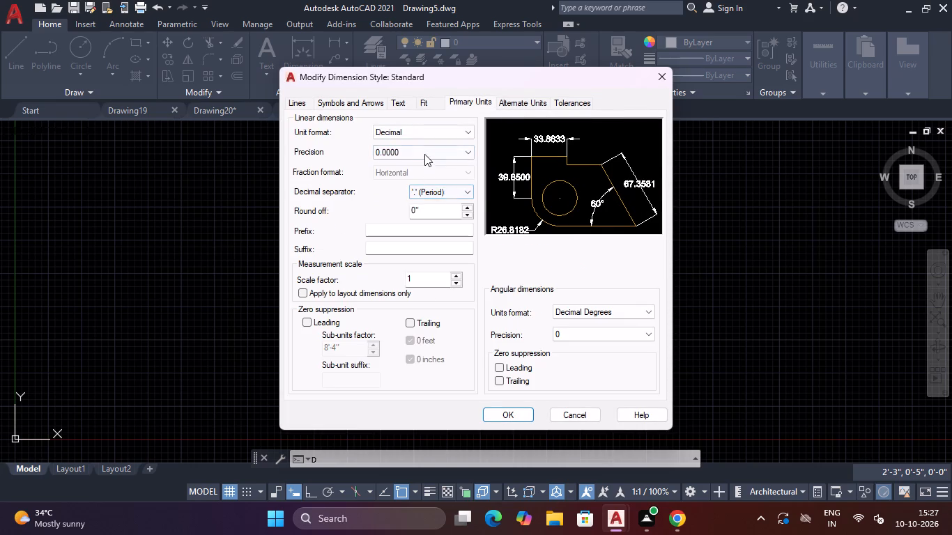
left_click(425, 150)
left_click(423, 166)
left_click(429, 129)
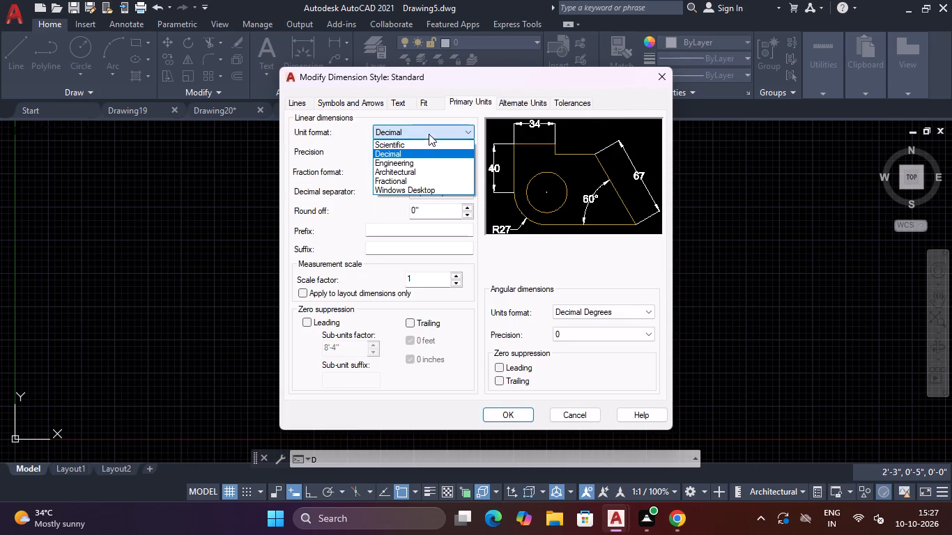
left_click(424, 170)
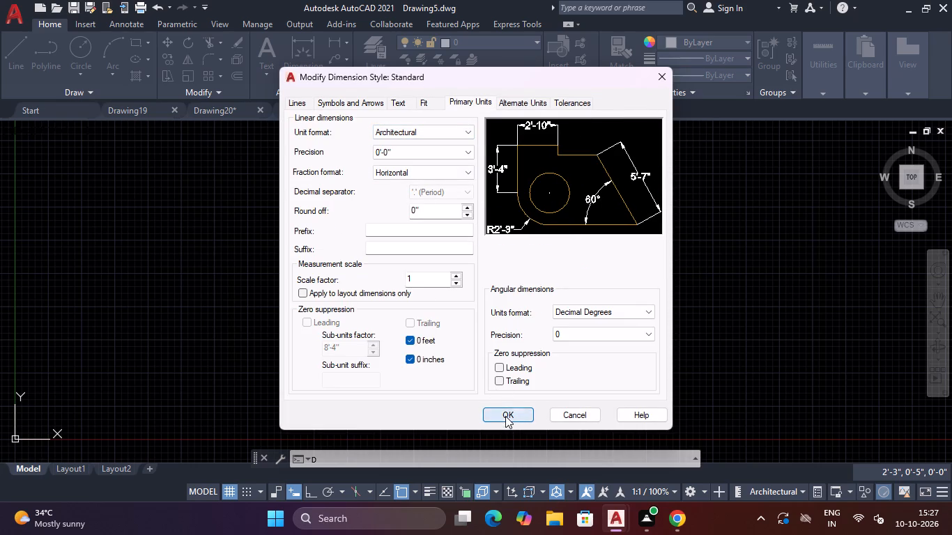
left_click(505, 416)
left_click(548, 364)
key("Escape")
key("Escape")
key("Escape")
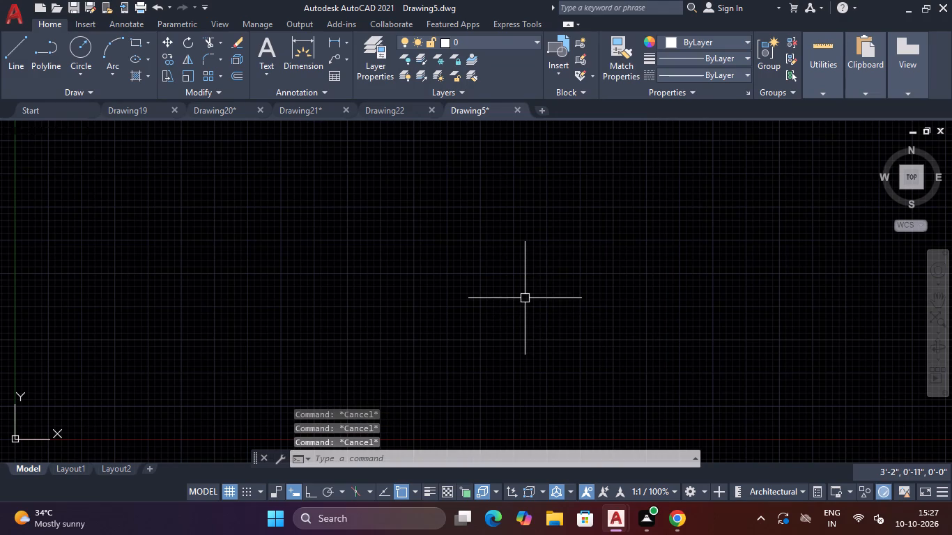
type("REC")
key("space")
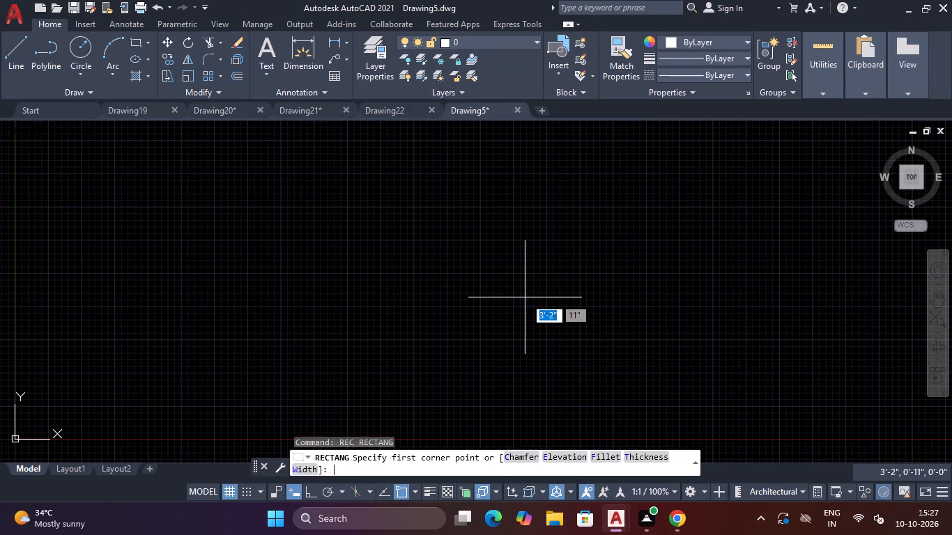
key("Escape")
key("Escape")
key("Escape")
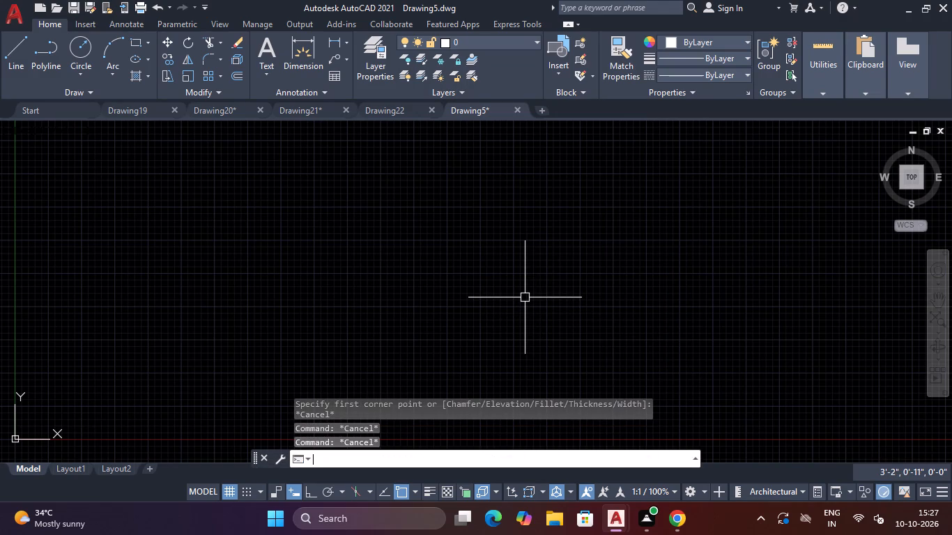
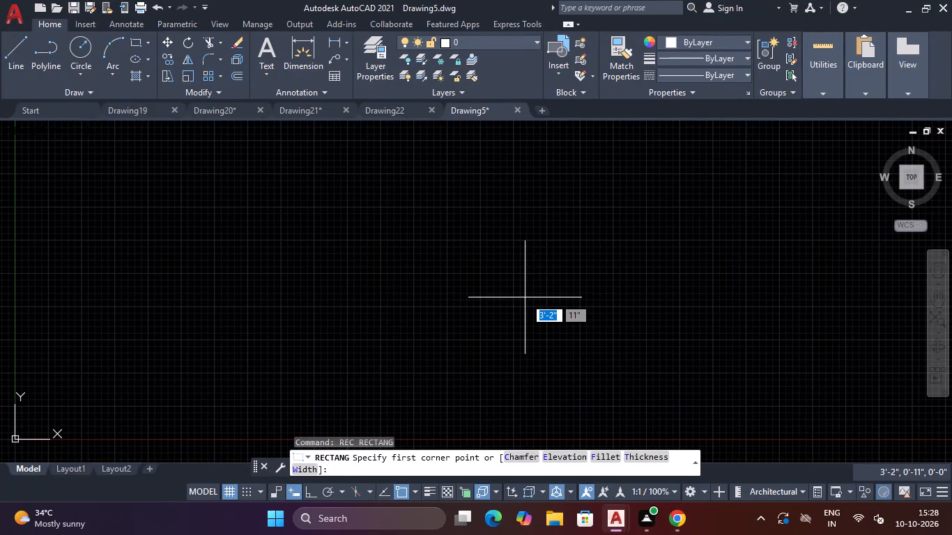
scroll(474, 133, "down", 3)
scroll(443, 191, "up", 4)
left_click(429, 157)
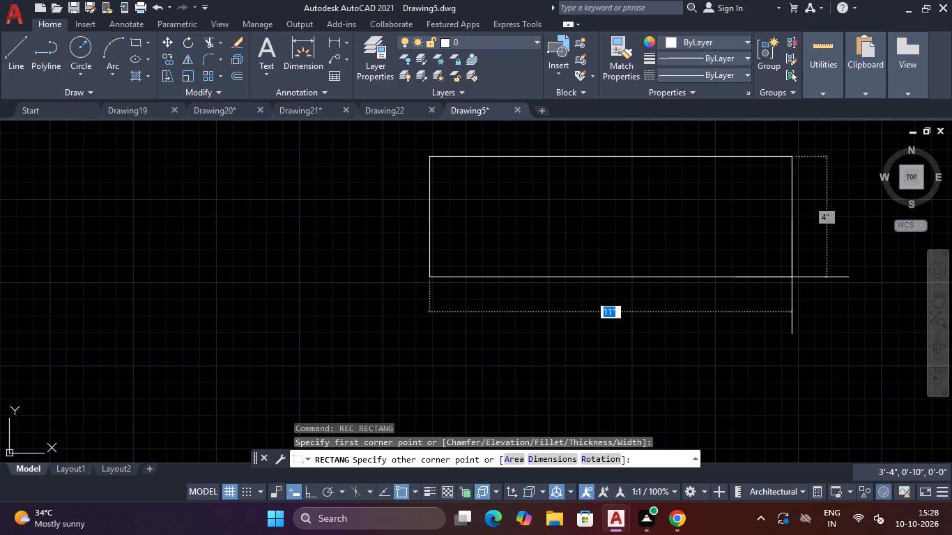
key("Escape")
Switch to Drawing22 and measure the floor plan's overall width across the top outer wall with a linear dimension, without placing it.
left_click(399, 109)
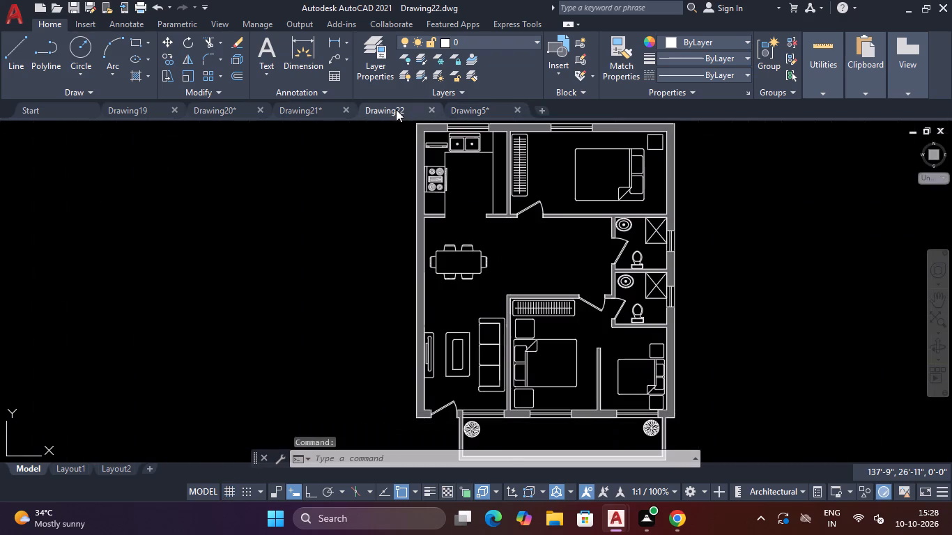
scroll(438, 196, "down", 5)
scroll(447, 206, "up", 4)
type("DLI")
key("Return")
scroll(393, 167, "up", 1)
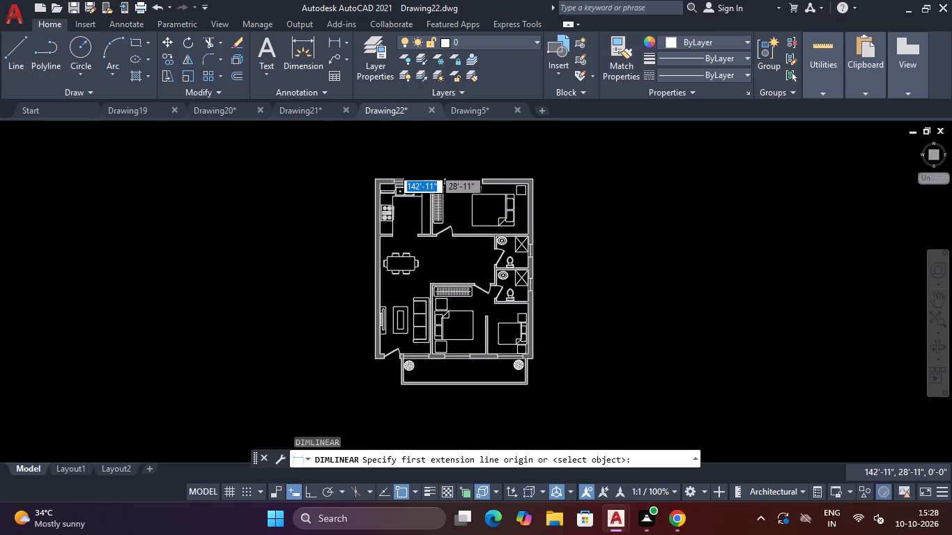
left_click(362, 188)
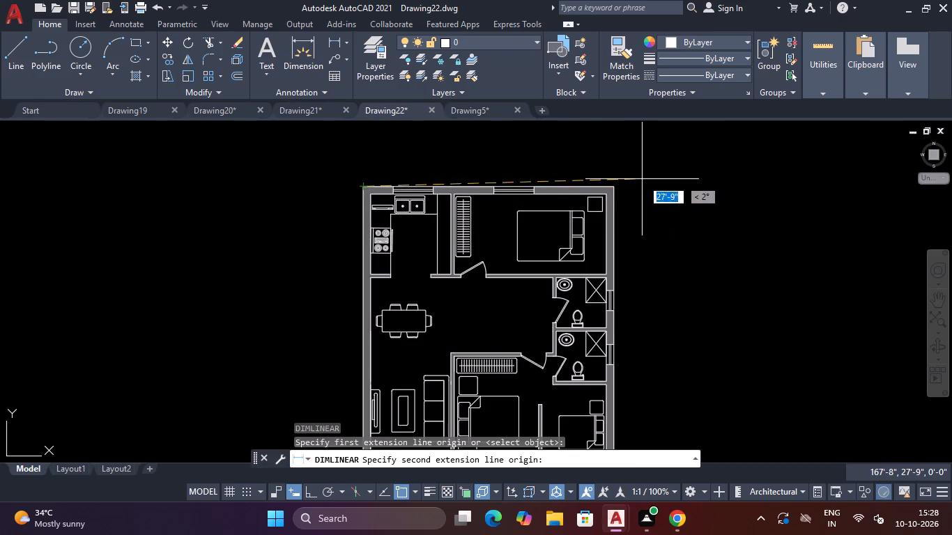
left_click(615, 185)
key("Escape")
scroll(622, 199, "down", 2)
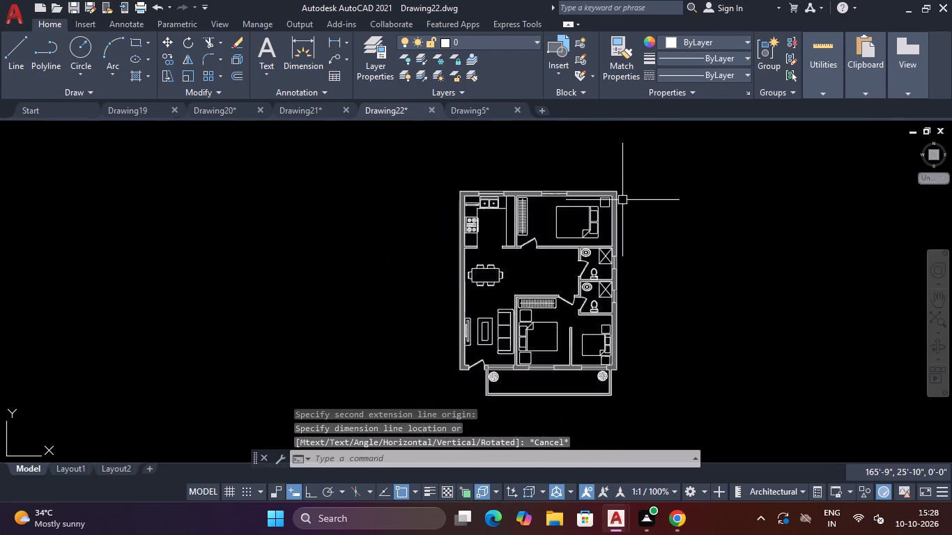
Measure the floor plan's overall height along the right outer wall, corner to corner, with a linear dimension, without placing it.
scroll(622, 202, "down", 1)
key("space")
scroll(620, 252, "up", 3)
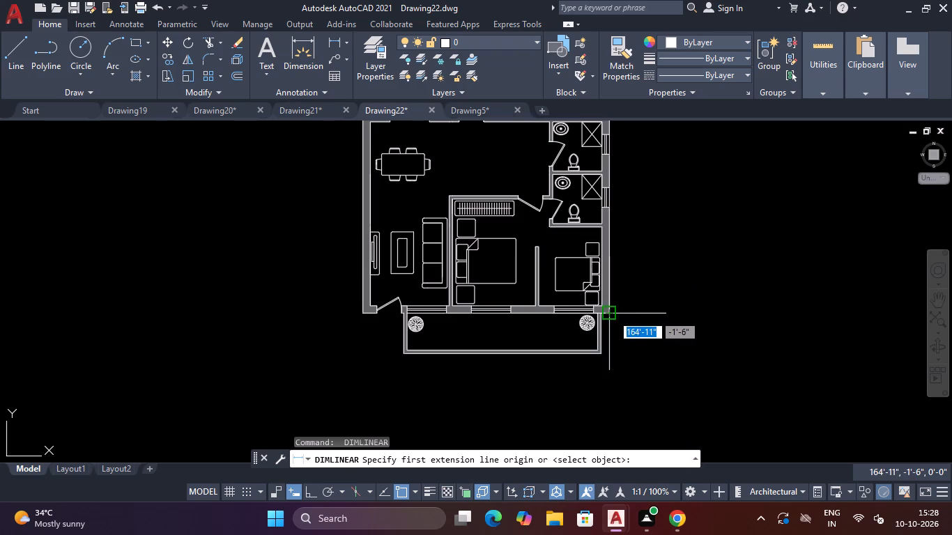
left_click(612, 314)
scroll(638, 279, "down", 4)
scroll(633, 226, "up", 3)
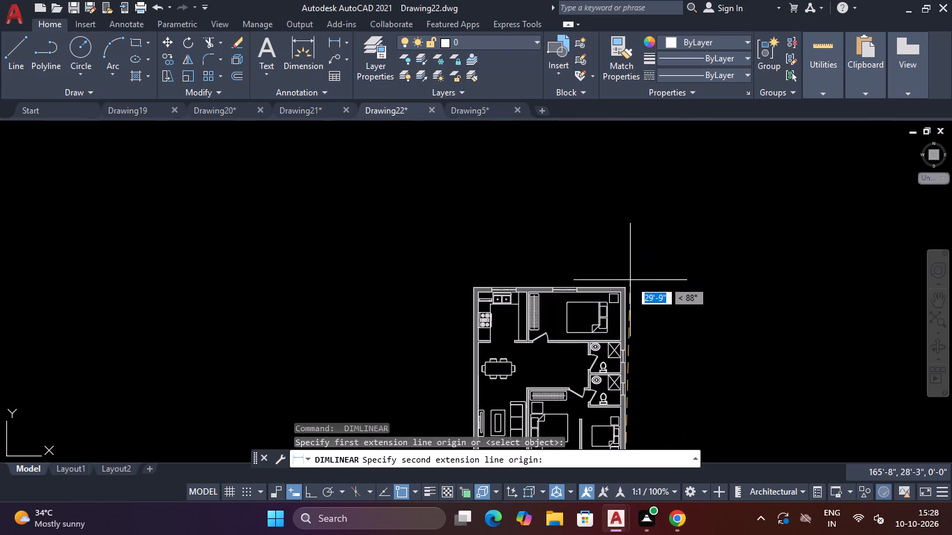
left_click(625, 284)
scroll(664, 286, "down", 2)
scroll(664, 298, "up", 5)
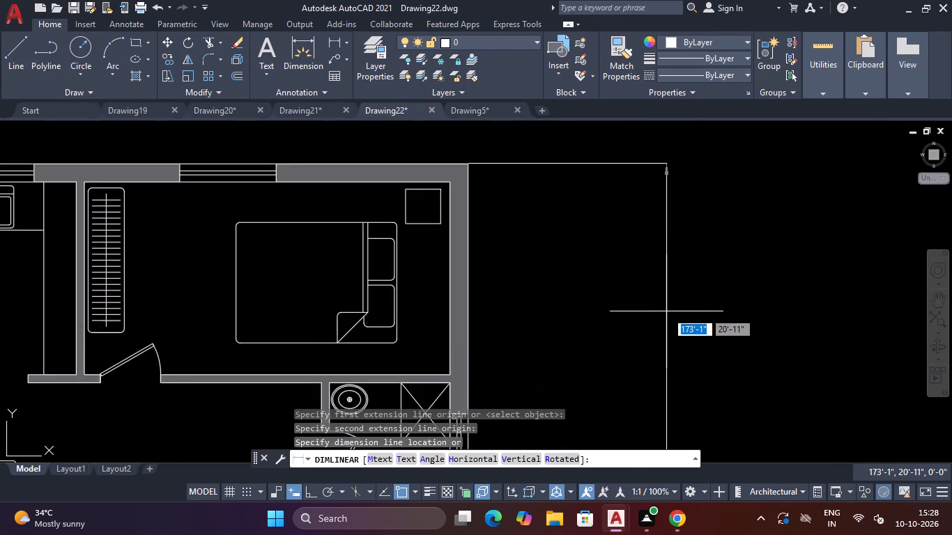
scroll(666, 314, "down", 5)
key("Escape")
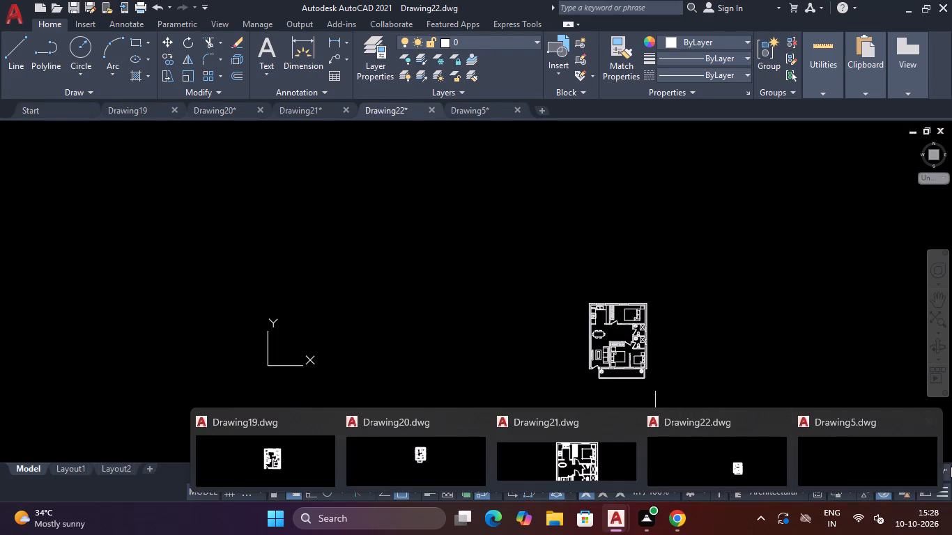
Return to Drawing5 and turn the grid display off.
left_click(905, 469)
key("Escape")
key("Escape")
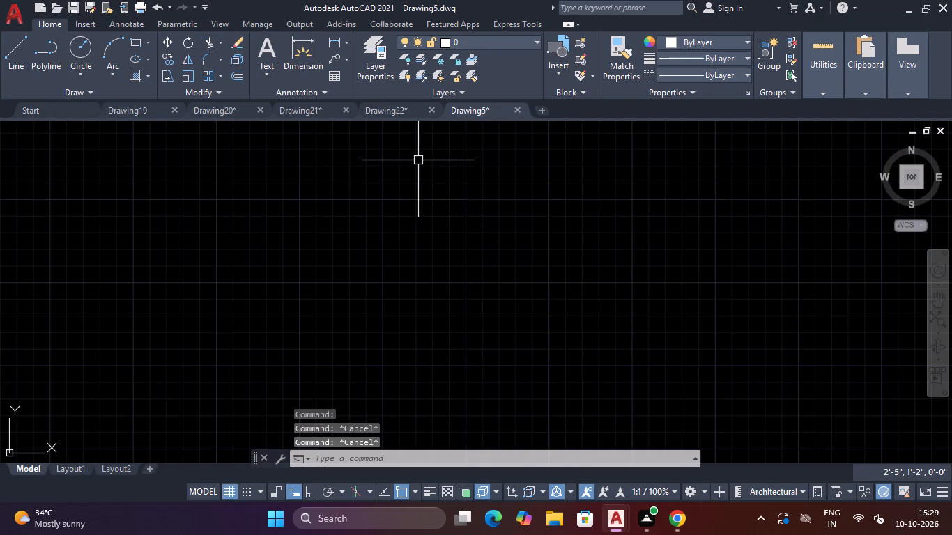
key("F7")
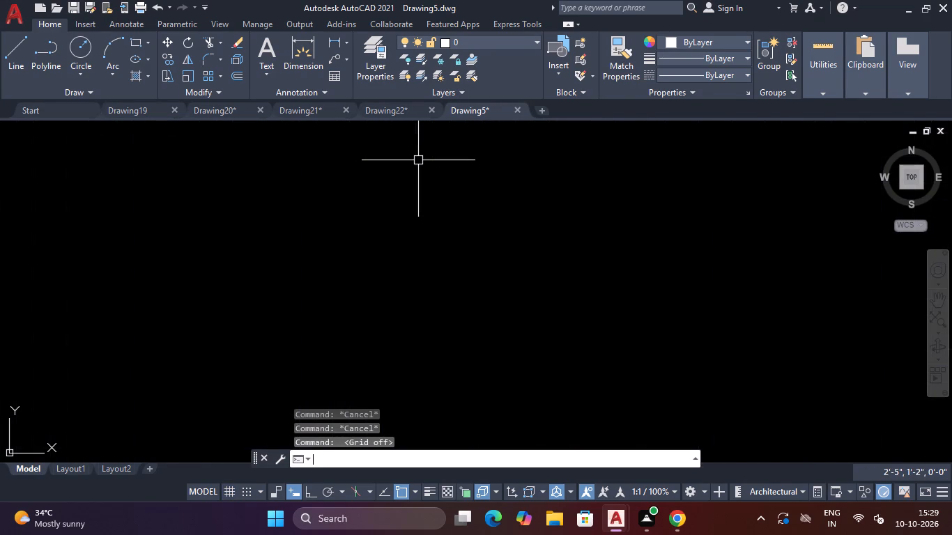
Draw a rectangle 25' wide and 30' high as the plan's outer wall outline.
type("REC")
key("space")
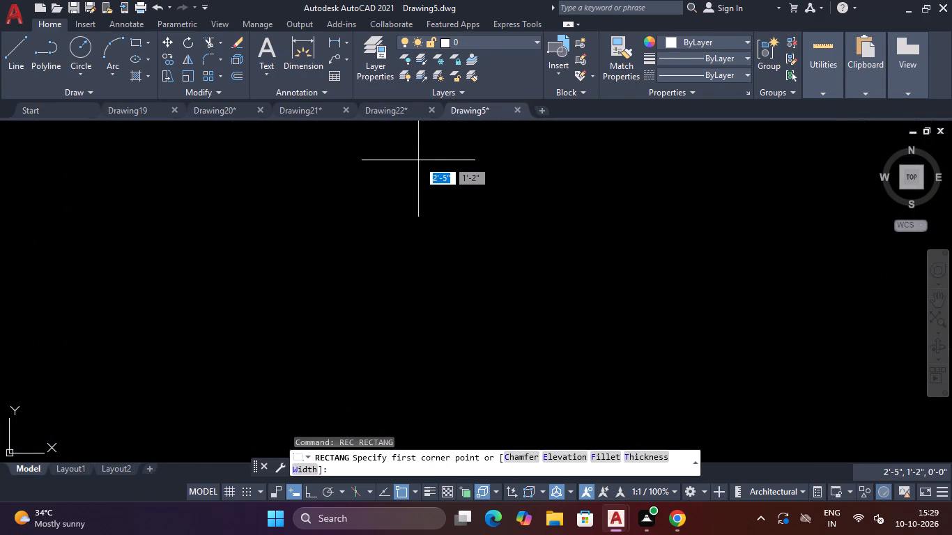
left_click_drag(418, 160, 428, 160)
left_click(310, 168)
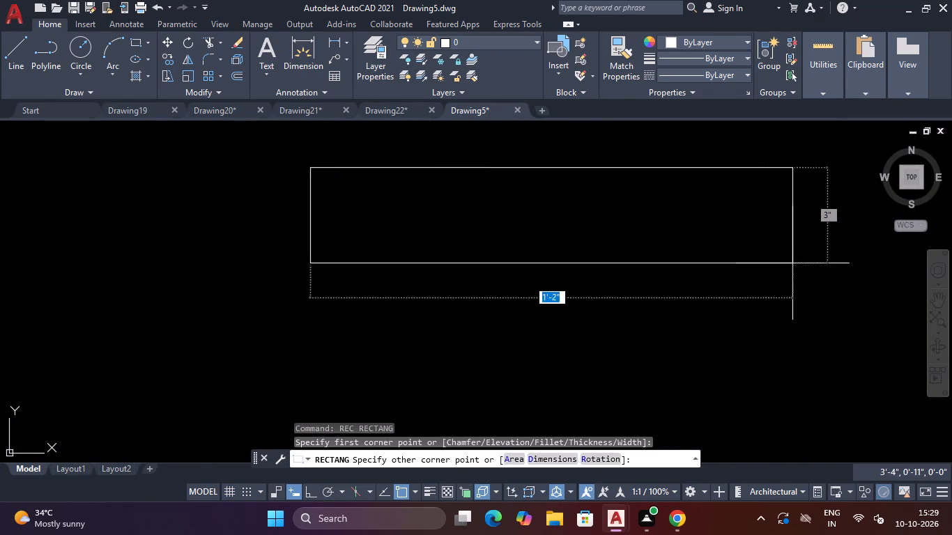
type("25'")
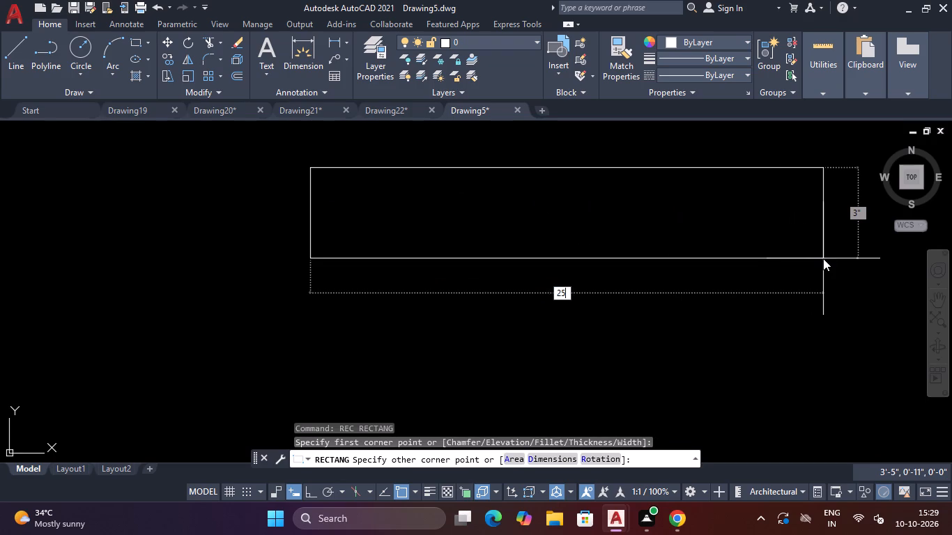
key("Tab")
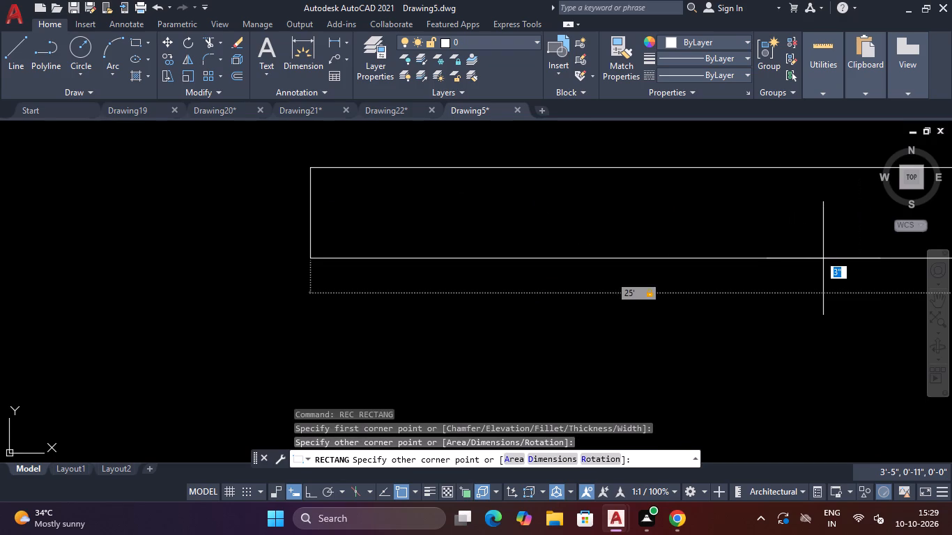
type("30")
key("apostrophe")
key("Return")
Move the UCS origin about 78' away from the rectangle, to its left and slightly lower.
scroll(823, 258, "down", 8)
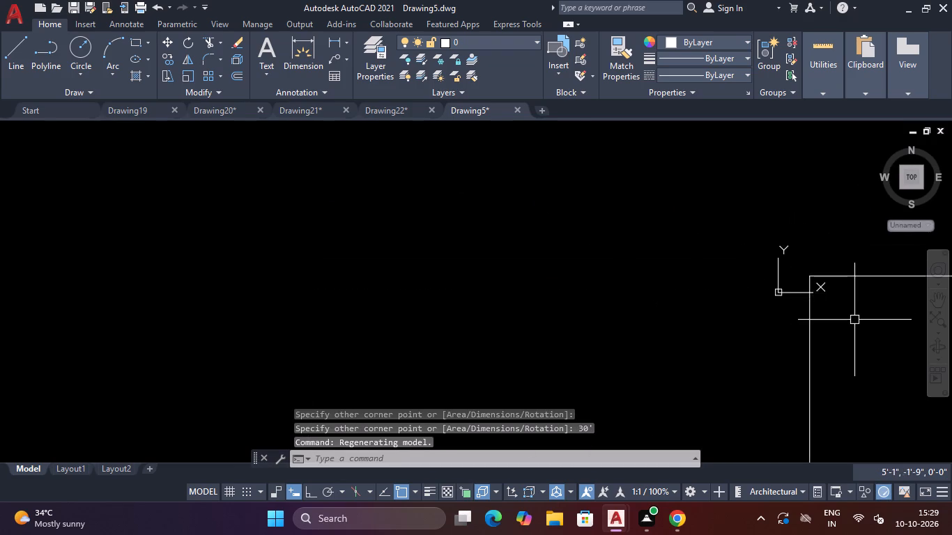
scroll(854, 320, "down", 6)
scroll(815, 316, "up", 4)
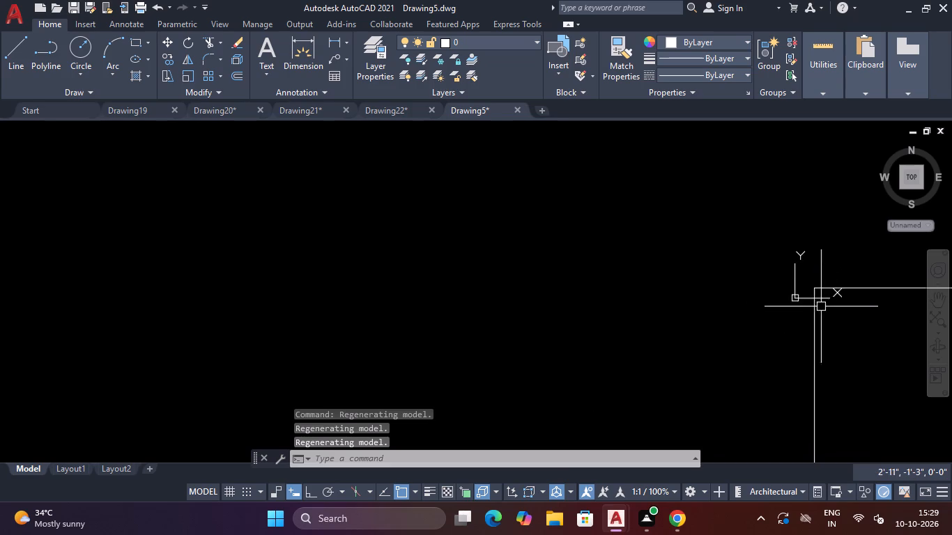
left_click(798, 300)
left_click(798, 300)
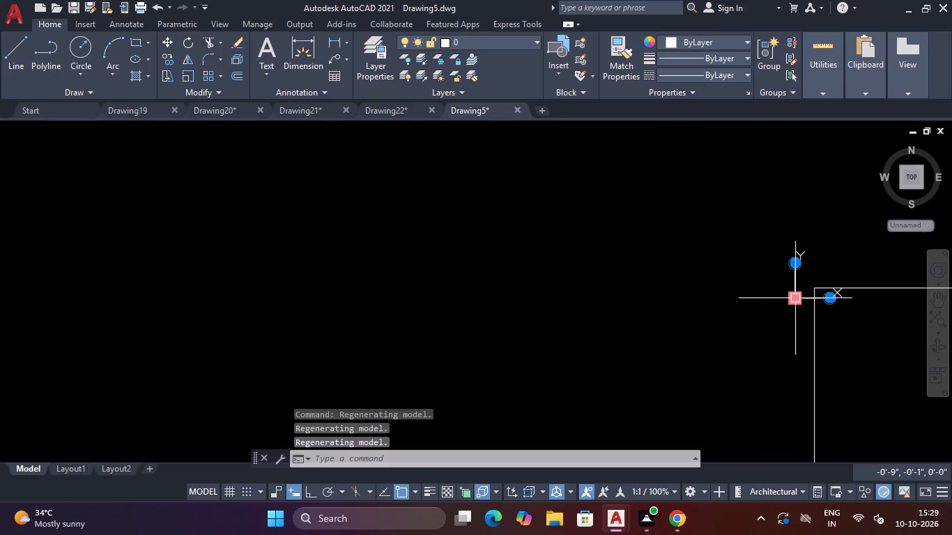
left_click(803, 298)
left_click(798, 297)
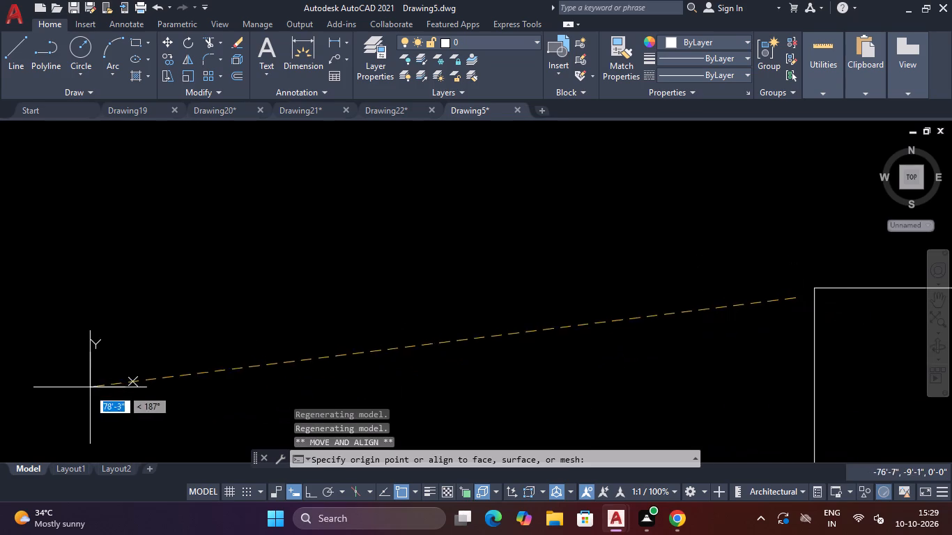
left_click(89, 390)
scroll(772, 343, "down", 4)
scroll(814, 352, "up", 4)
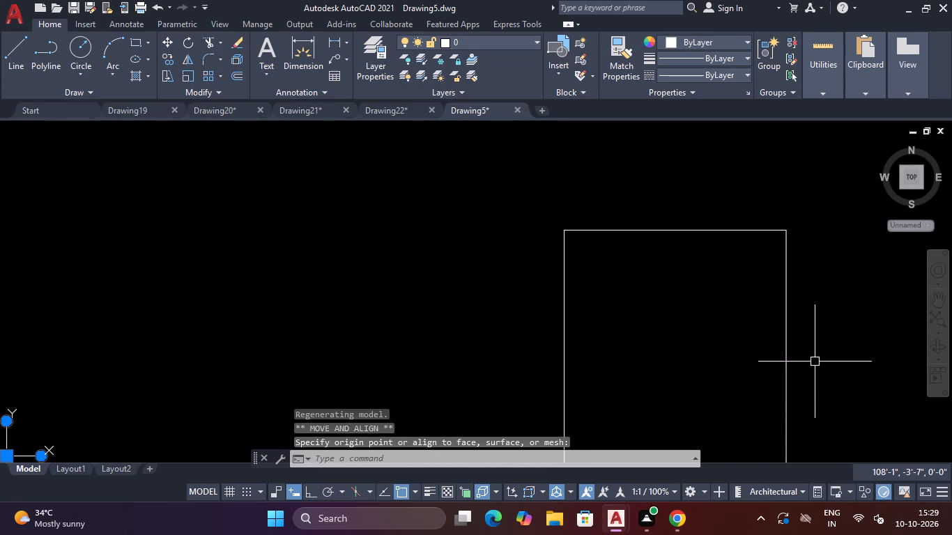
scroll(815, 362, "down", 5)
scroll(820, 371, "up", 5)
key("Escape")
key("Escape")
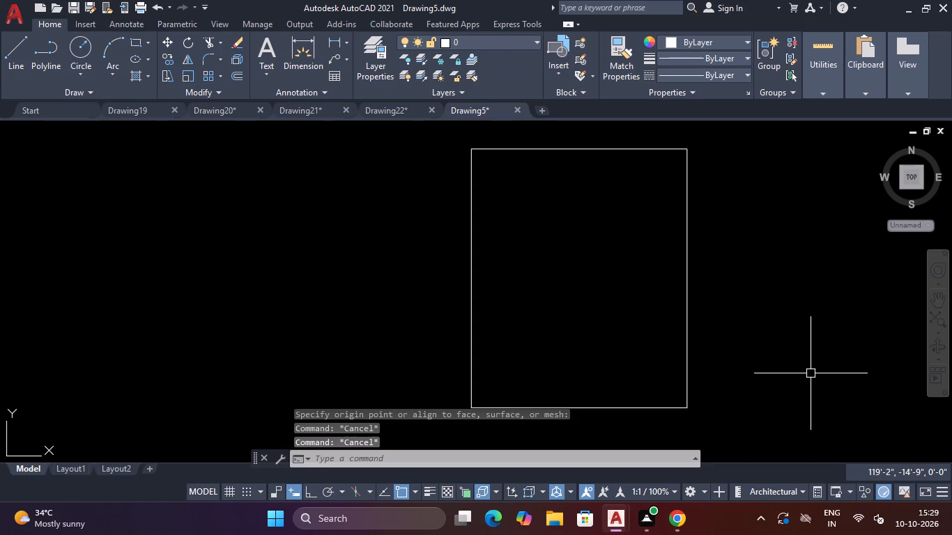
Offset the outer rectangle 9" inward to form the outer wall thickness.
type("O")
key("space")
type("9\"")
key("Return")
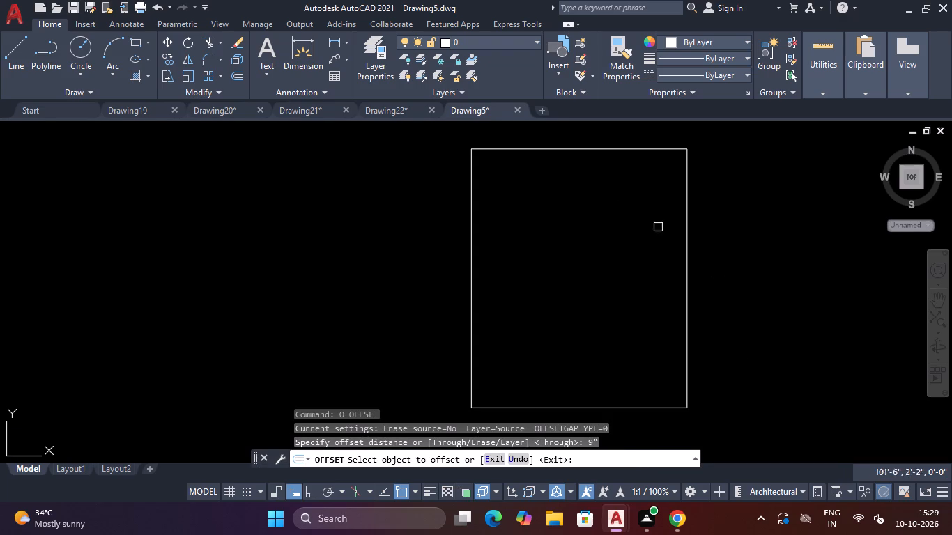
left_click(631, 148)
left_click(626, 212)
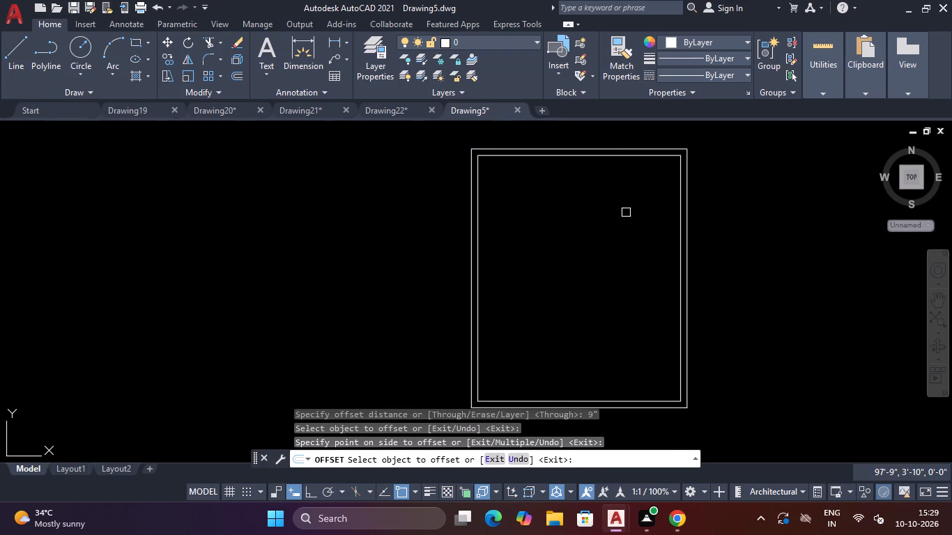
key("Escape")
key("Escape")
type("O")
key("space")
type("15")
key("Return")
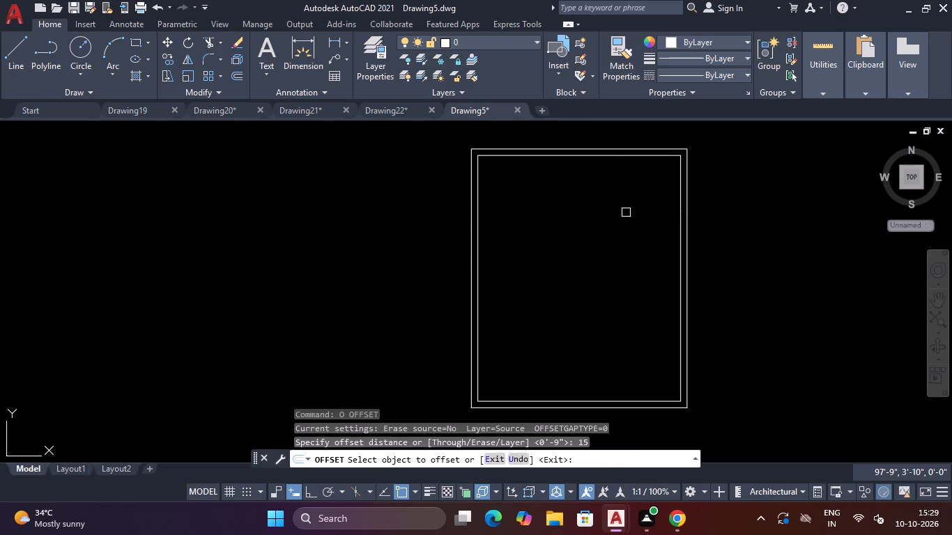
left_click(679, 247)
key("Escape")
Explode the inner rectangle into separate lines.
scroll(567, 167, "up", 2)
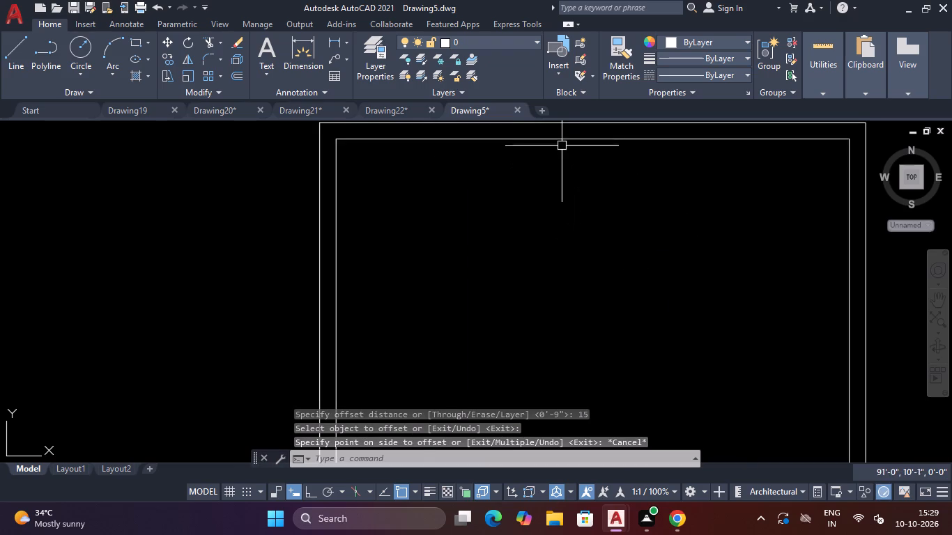
left_click(563, 134)
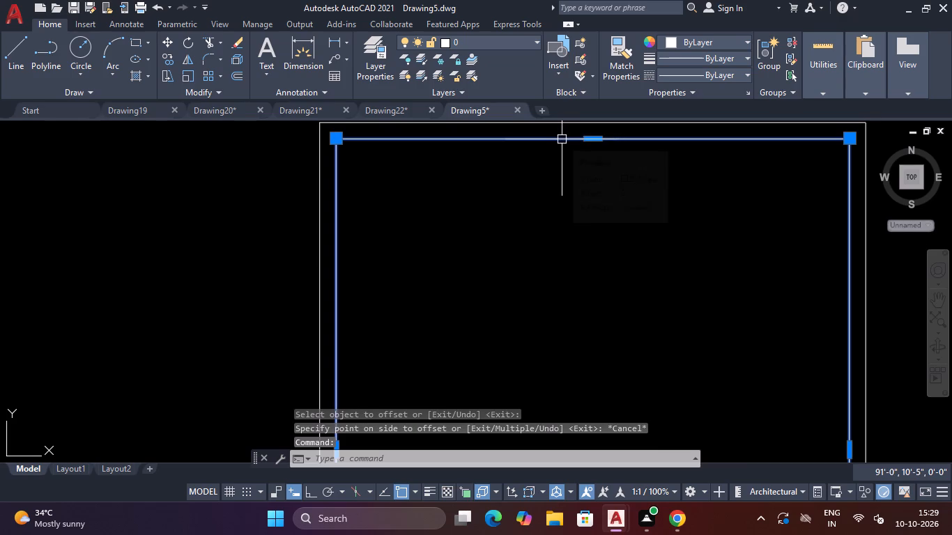
type("EXP")
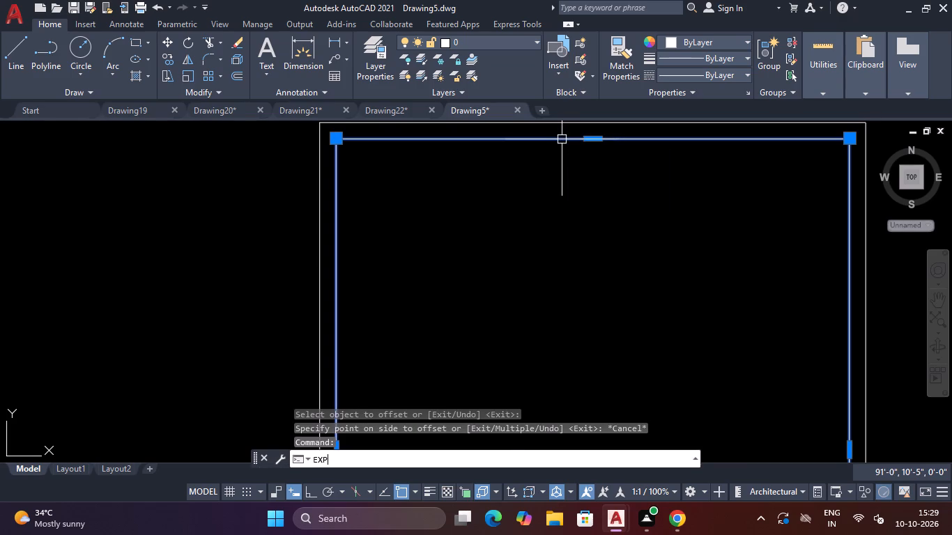
key("Down")
key("Return")
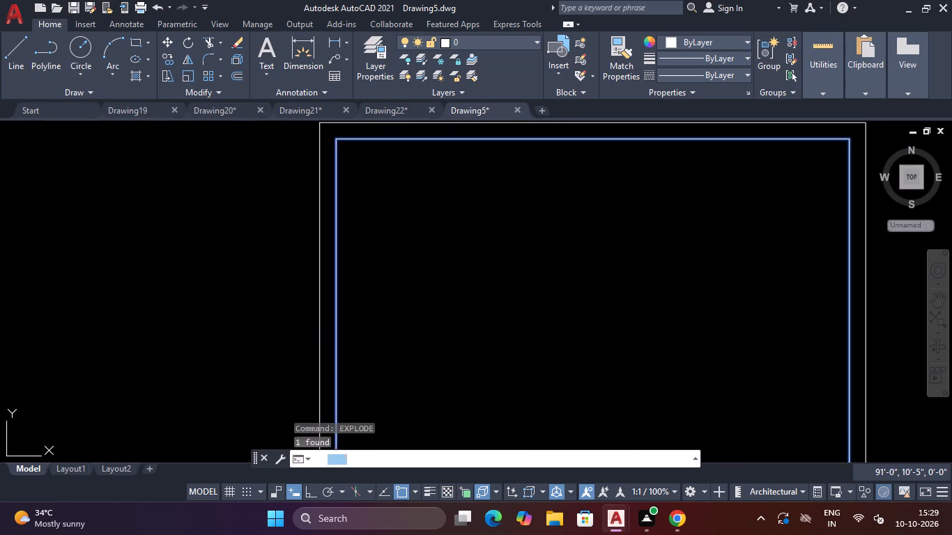
key("Escape")
key("Escape")
Offset the inner right wall line 15' to the left, into the plan, as an interior wall line.
type("O")
key("space")
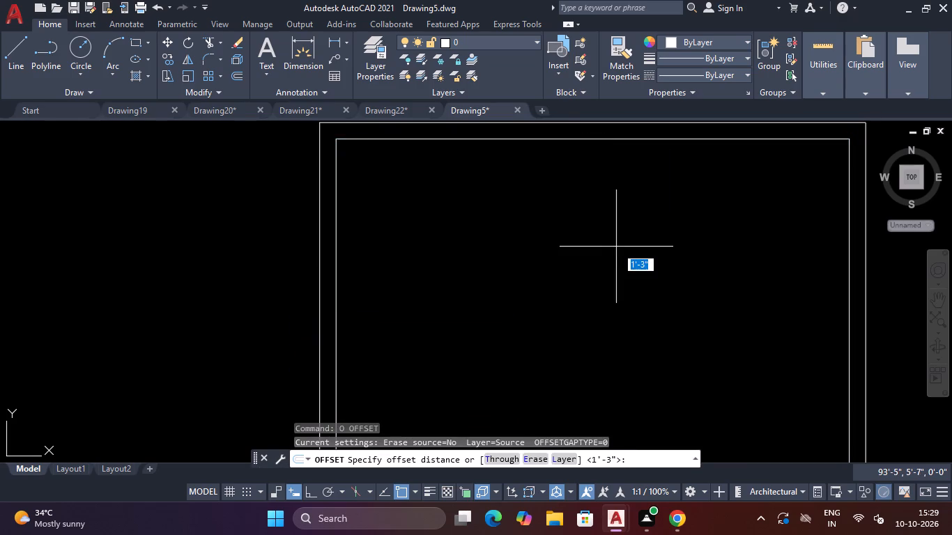
type("15'")
key("Return")
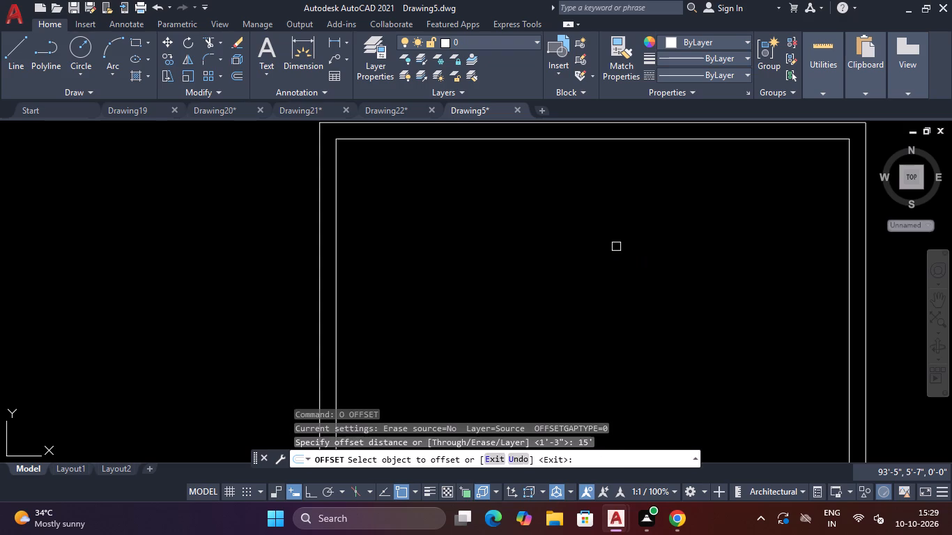
scroll(736, 270, "down", 2)
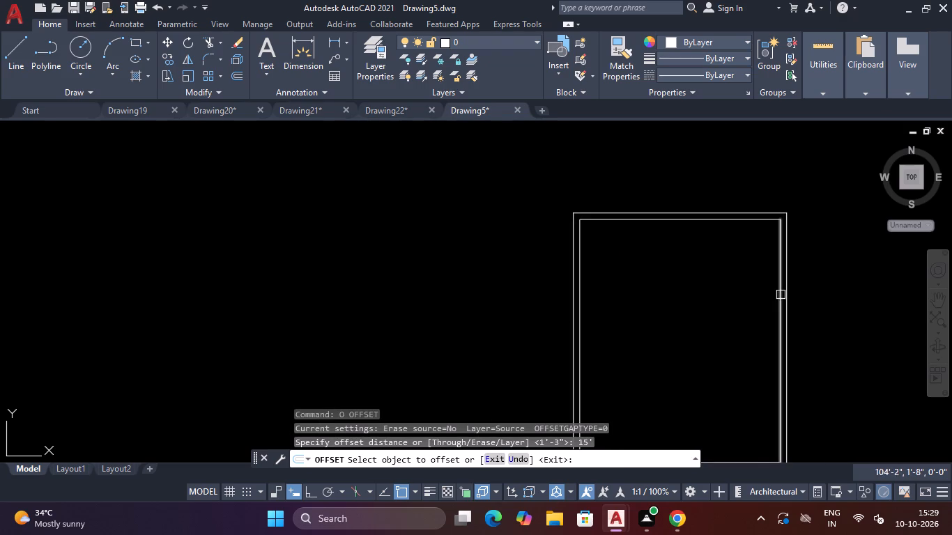
left_click(780, 295)
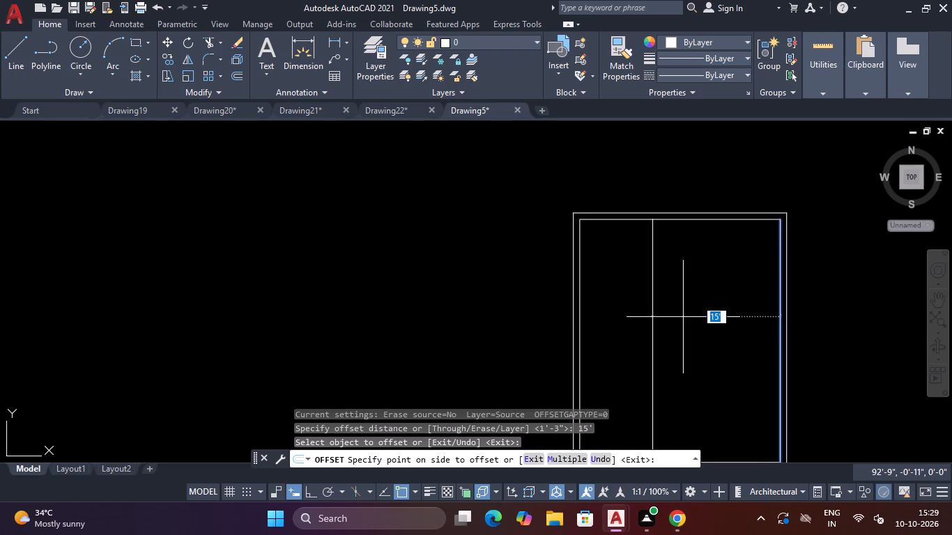
left_click(683, 317)
scroll(683, 317, "down", 1)
key("Escape")
key("Escape")
Offset the vertical interior wall line 4" to the left to give the partition its thickness.
type("O")
key("space")
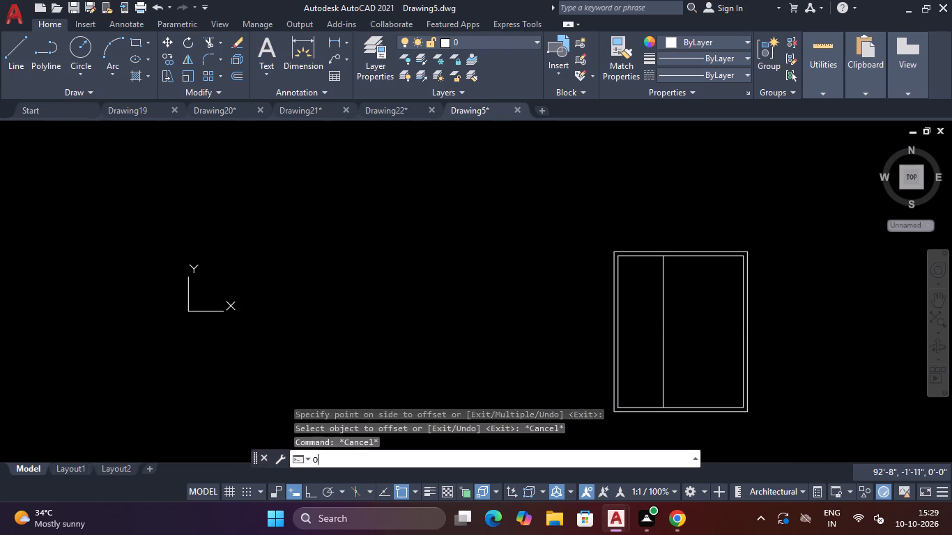
type("4\"")
key("Return")
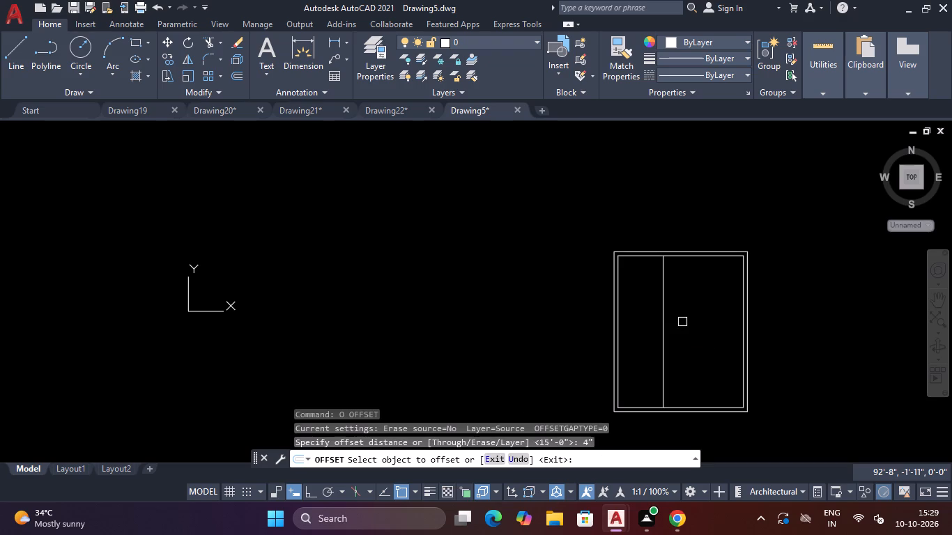
left_click_drag(662, 339, 651, 336)
left_click(640, 334)
key("Escape")
key("Escape")
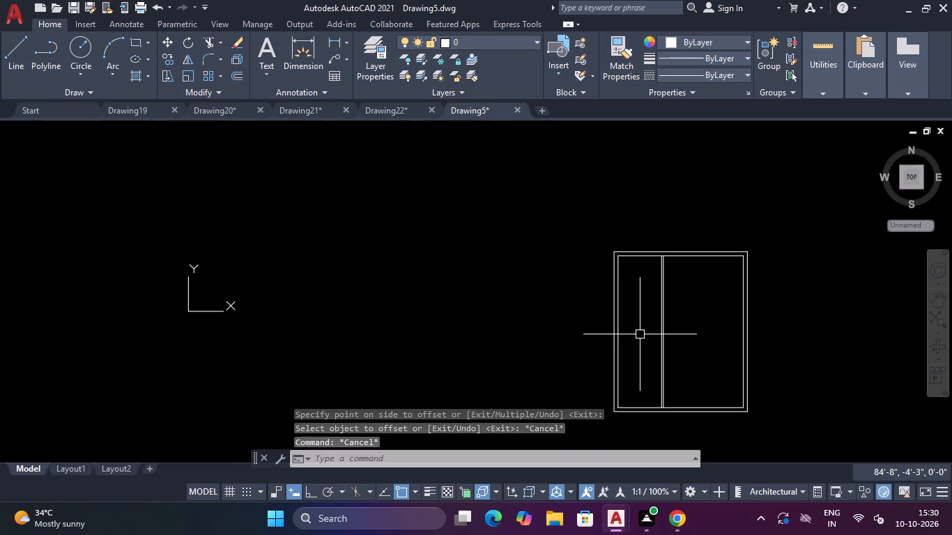
Offset the inner top wall line 8' downward as a horizontal interior wall line.
type("O")
key("space")
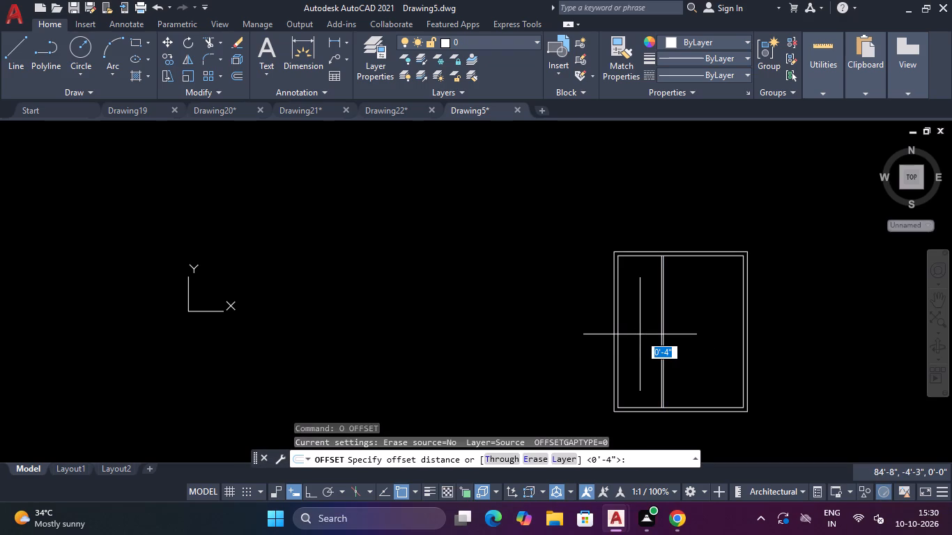
type("8'")
key("Return")
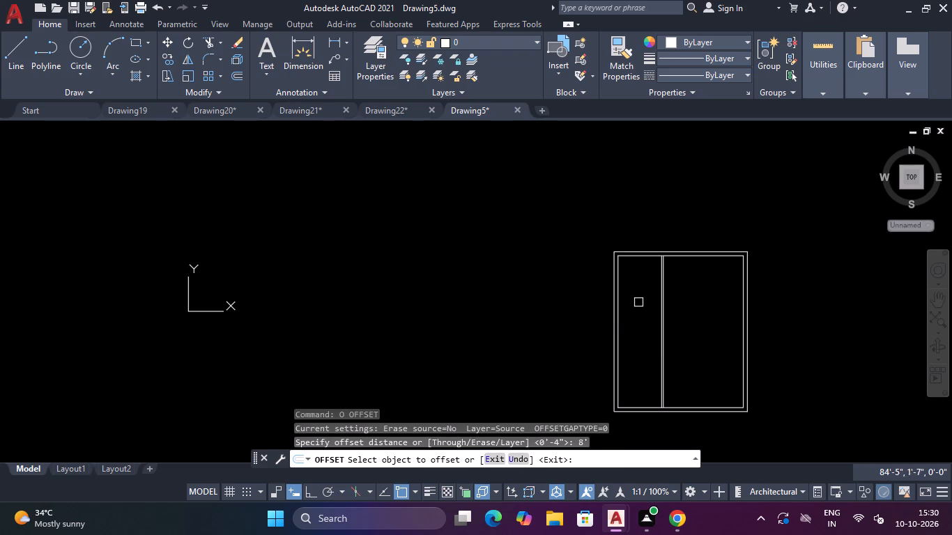
left_click(645, 258)
left_click(645, 295)
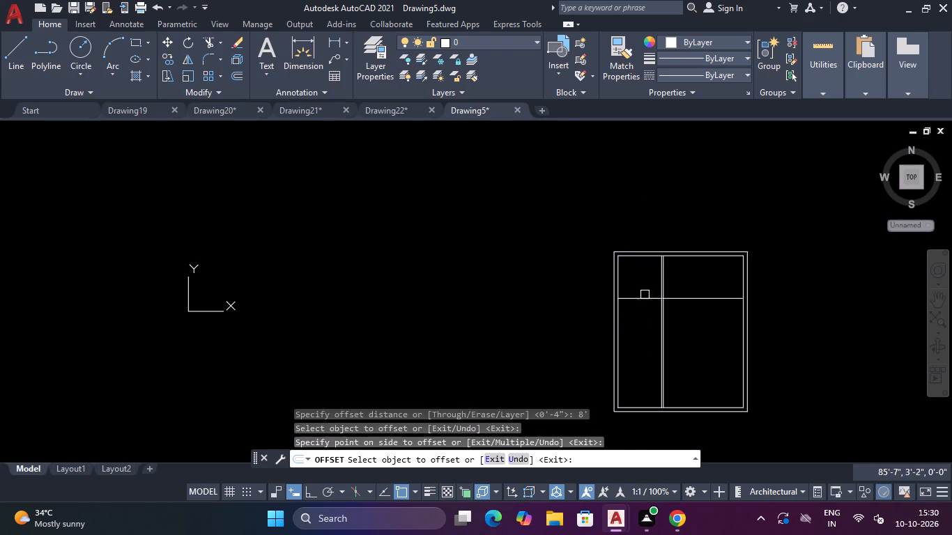
key("Escape")
key("Escape")
key("Escape")
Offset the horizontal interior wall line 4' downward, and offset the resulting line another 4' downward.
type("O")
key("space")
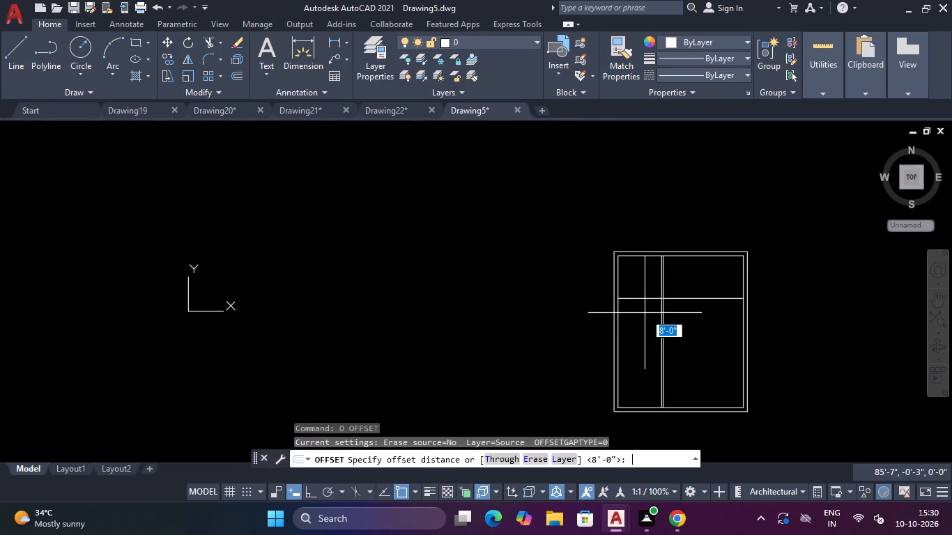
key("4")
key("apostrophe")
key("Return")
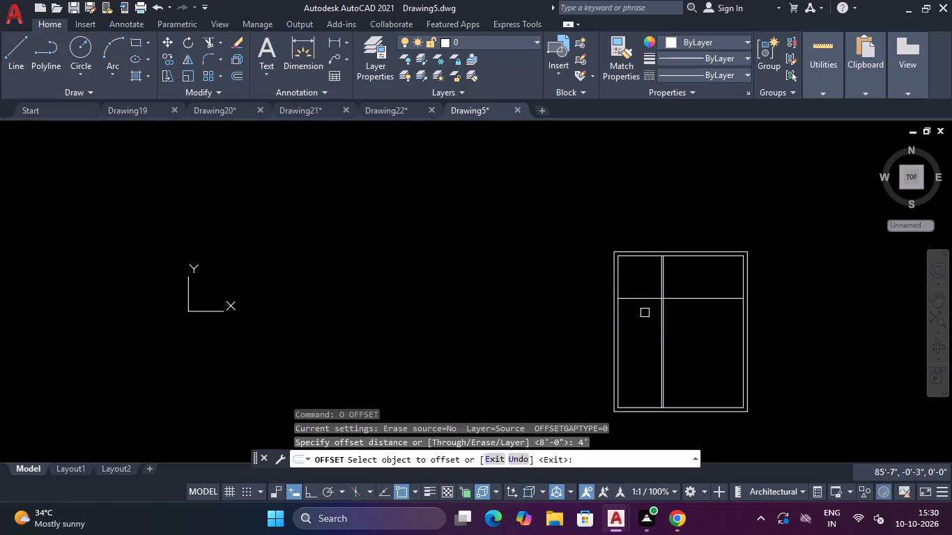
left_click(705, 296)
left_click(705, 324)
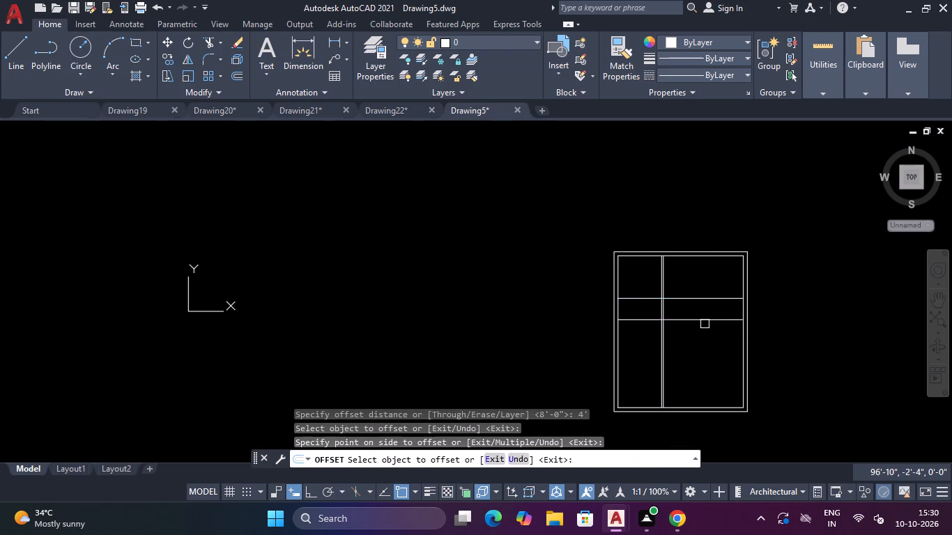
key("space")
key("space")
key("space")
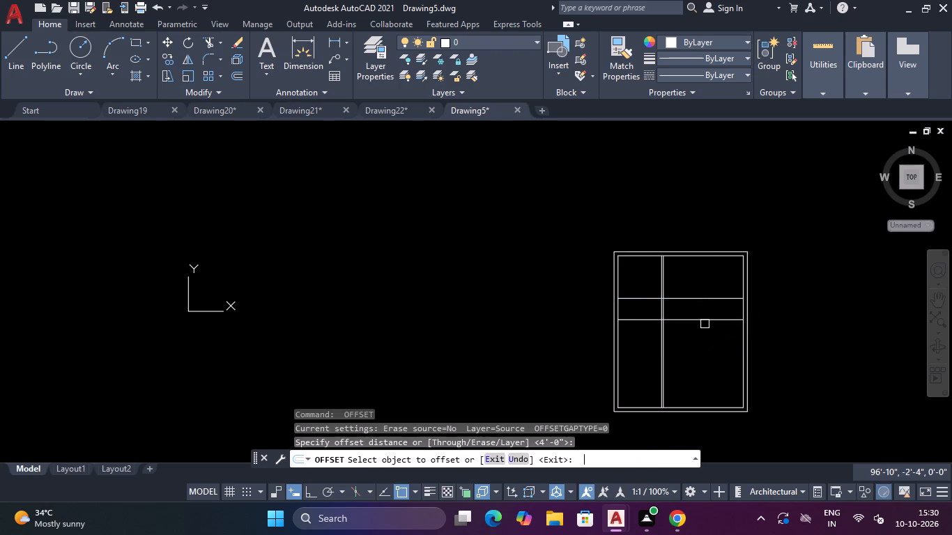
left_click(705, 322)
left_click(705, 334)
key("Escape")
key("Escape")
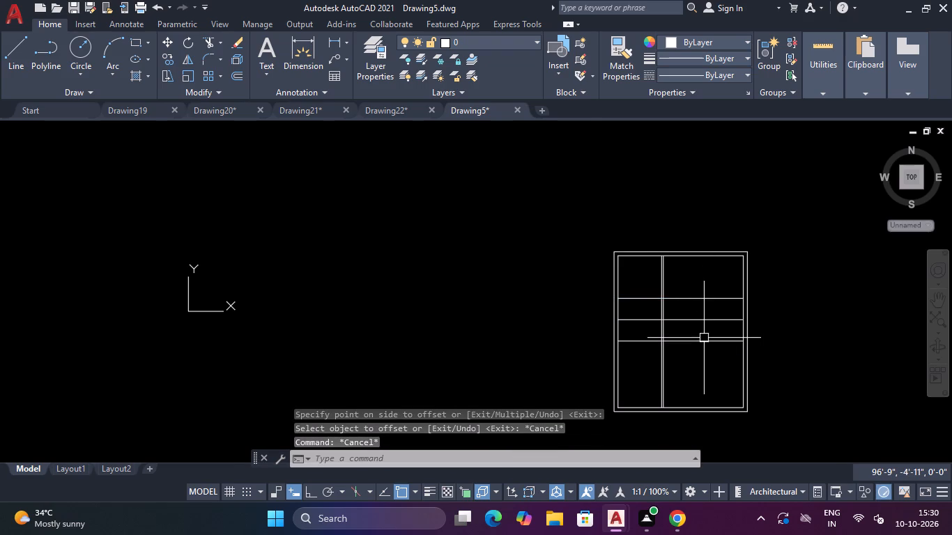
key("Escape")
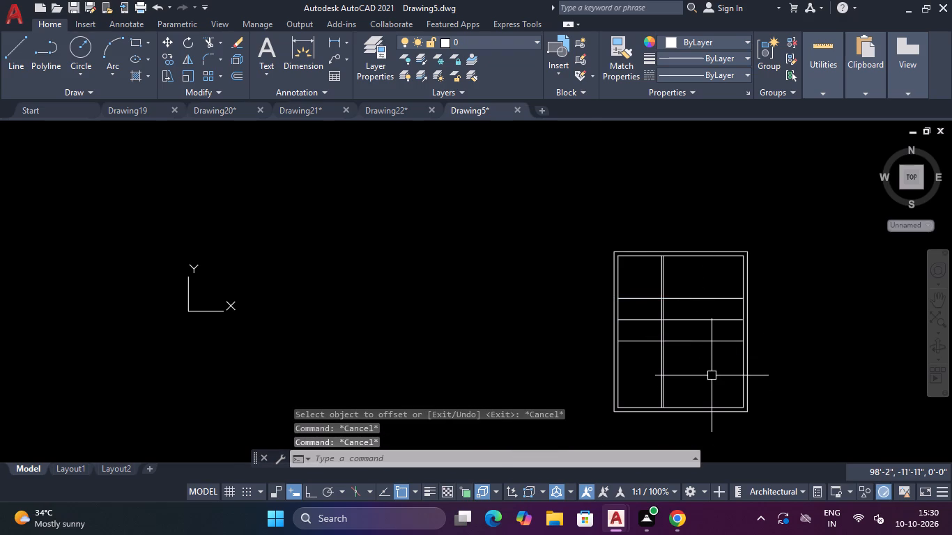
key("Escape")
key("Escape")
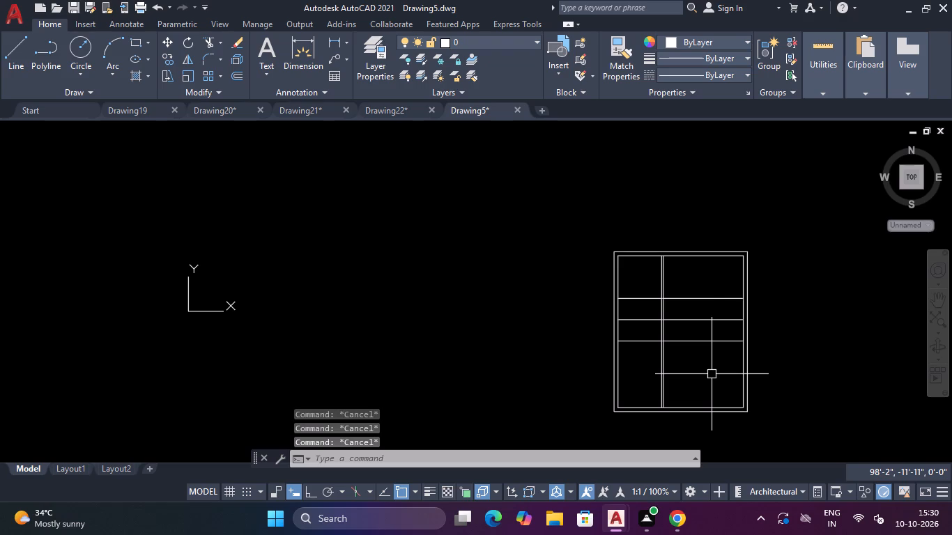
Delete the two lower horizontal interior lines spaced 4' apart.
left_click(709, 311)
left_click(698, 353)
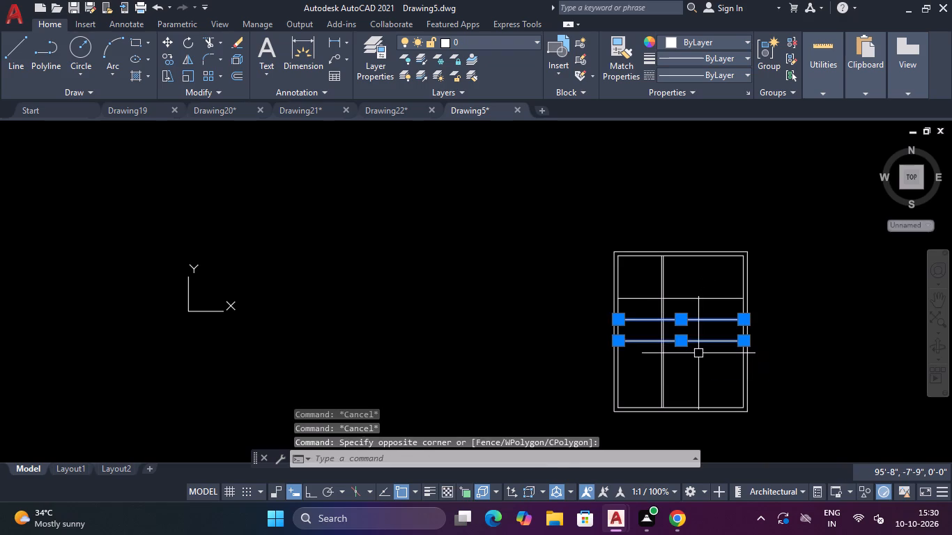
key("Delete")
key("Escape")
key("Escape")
Offset the horizontal interior wall line 6' downward, and offset the resulting line another 6' downward.
type("O")
key("space")
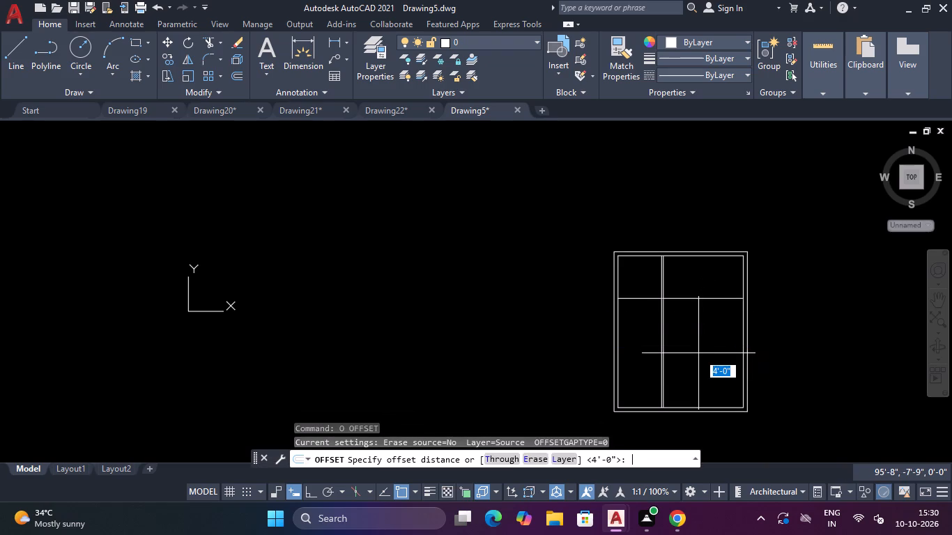
key("6")
key("apostrophe")
key("Return")
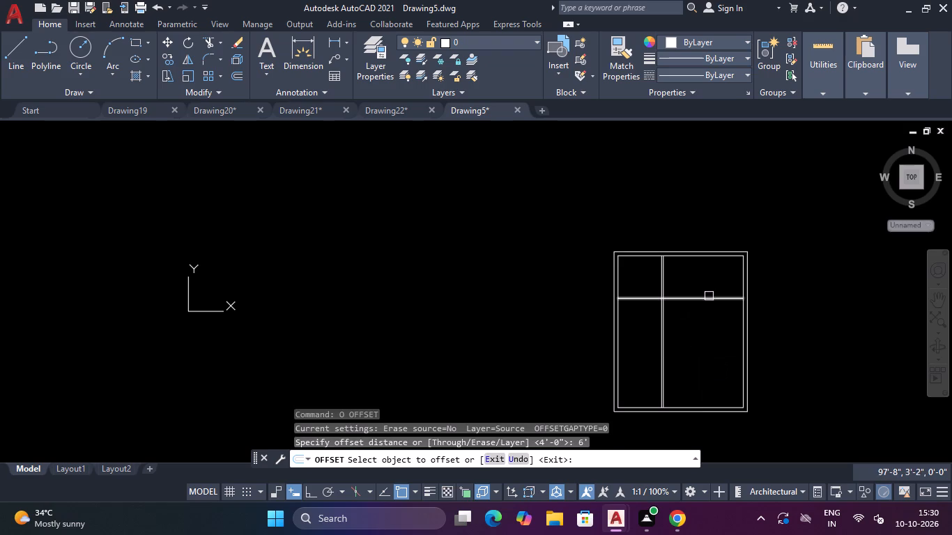
left_click(709, 297)
left_click(706, 346)
left_click(711, 330)
left_click(705, 373)
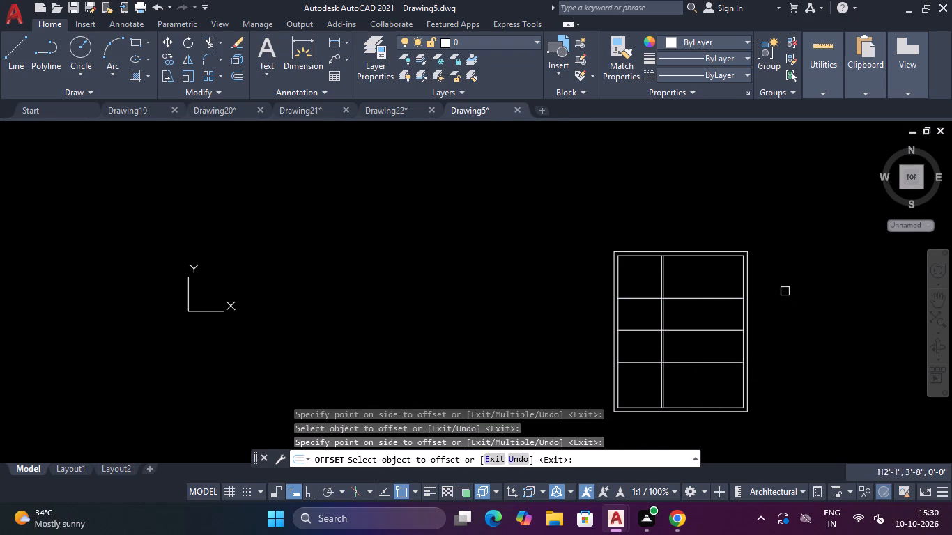
Check the distance from the lowest horizontal interior line to the inner bottom wall with a linear dimension, without placing it.
type("DLI")
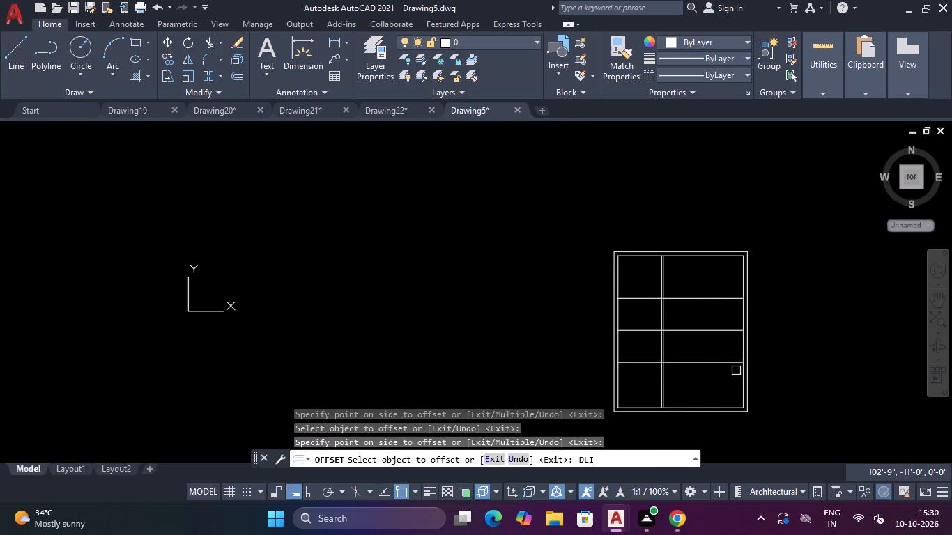
key("Return")
key("Escape")
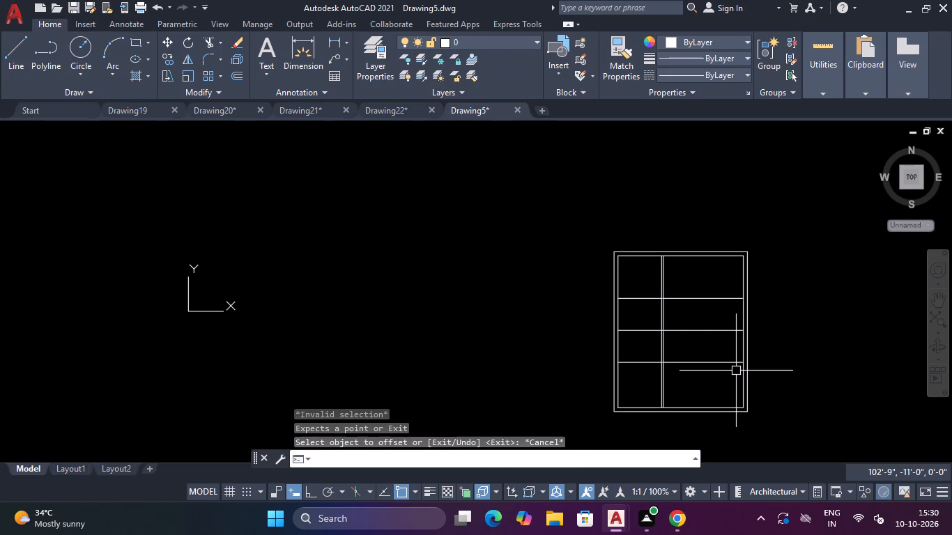
key("Escape")
key("Escape")
type("DLI")
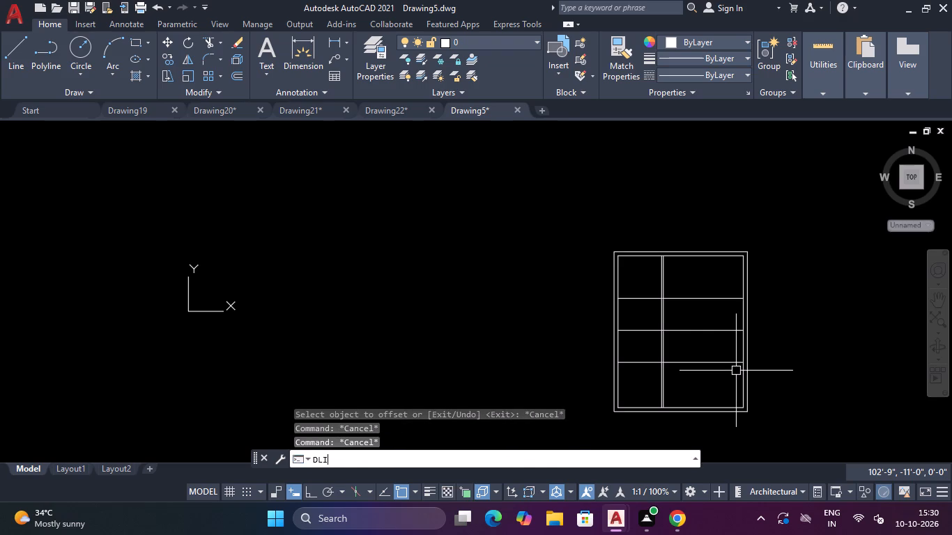
key("Return")
scroll(736, 371, "up", 2)
left_click(746, 352)
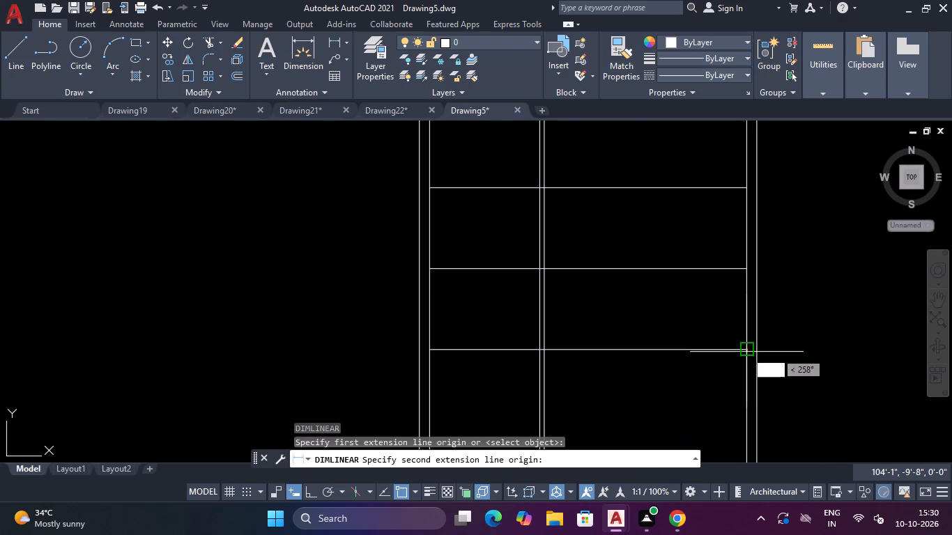
scroll(746, 371, "down", 2)
scroll(747, 403, "up", 2)
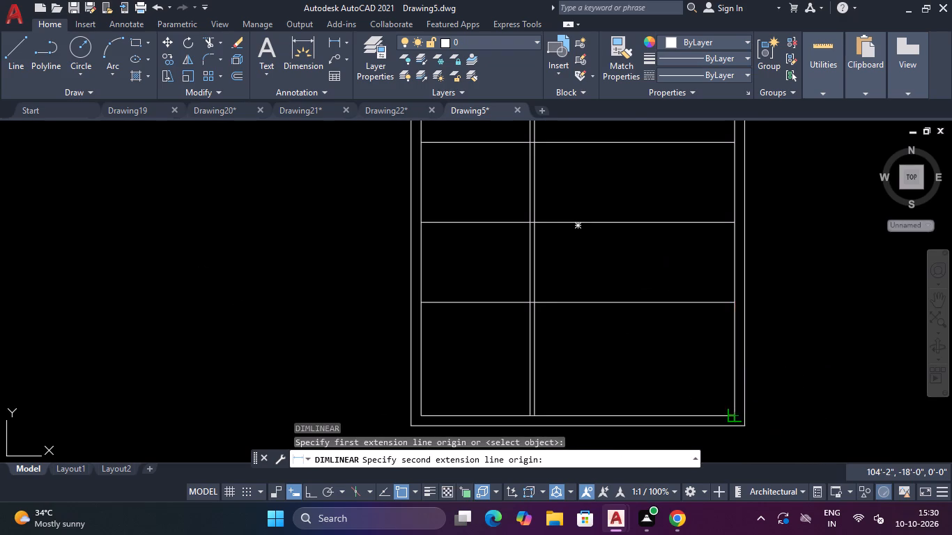
left_click(737, 415)
key("Escape")
scroll(699, 374, "down", 2)
scroll(699, 374, "up", 3)
key("Escape")
scroll(699, 375, "down", 3)
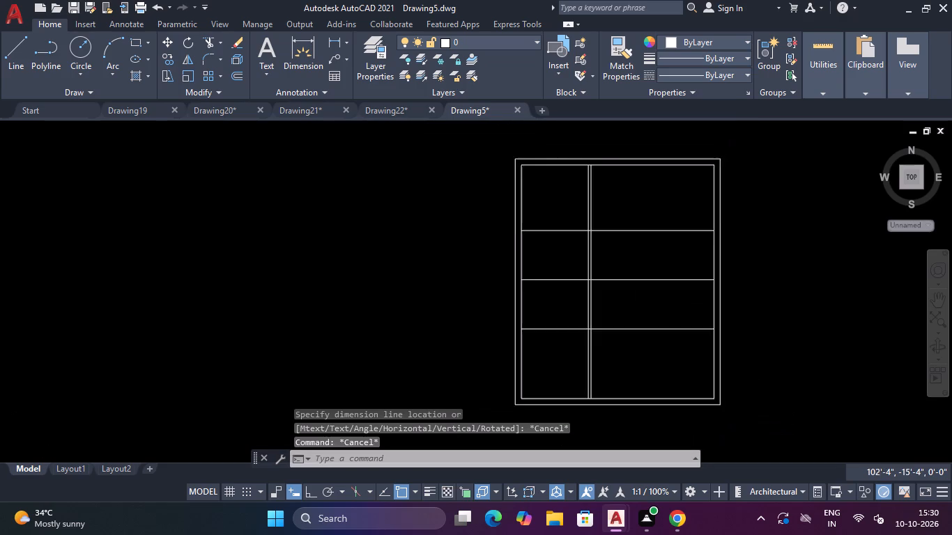
key("Escape")
Offset the horizontal interior lines 4" for partition thickness: the lowest upward, the middle downward and the top one upward.
type("O")
key("space")
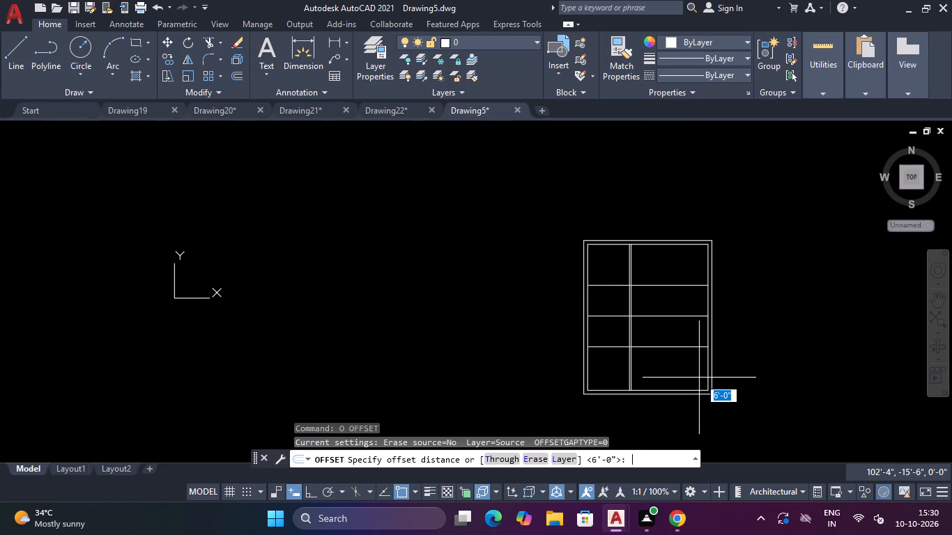
type("4\"")
key("Return")
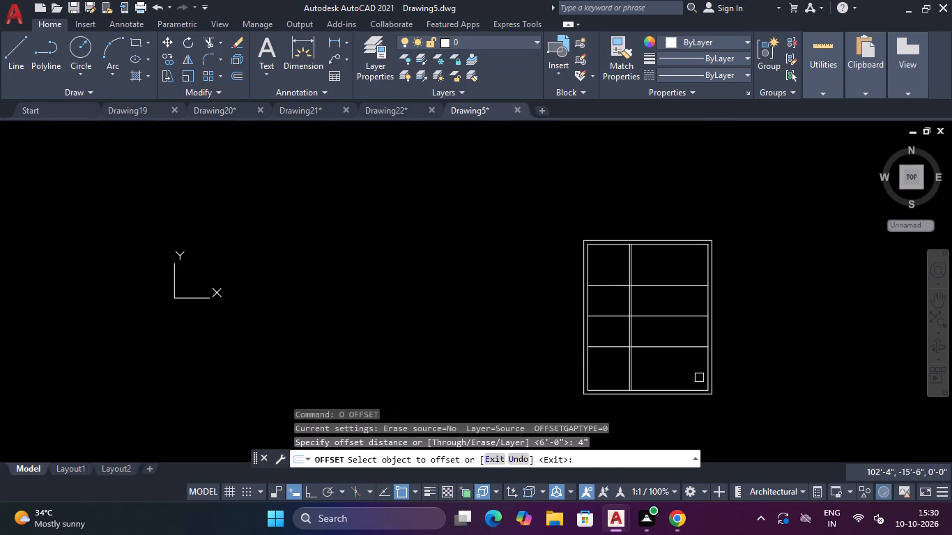
left_click(663, 350)
left_click(668, 332)
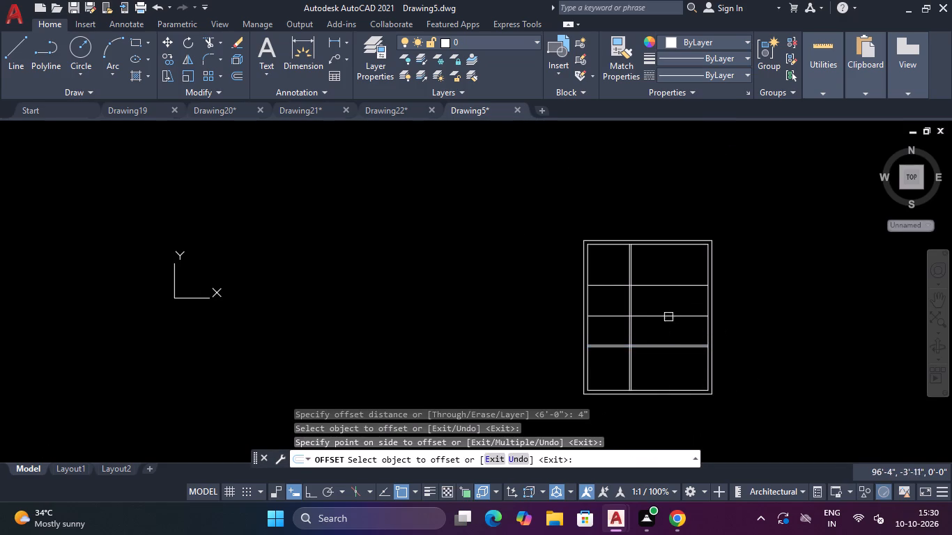
left_click(668, 317)
left_click(666, 335)
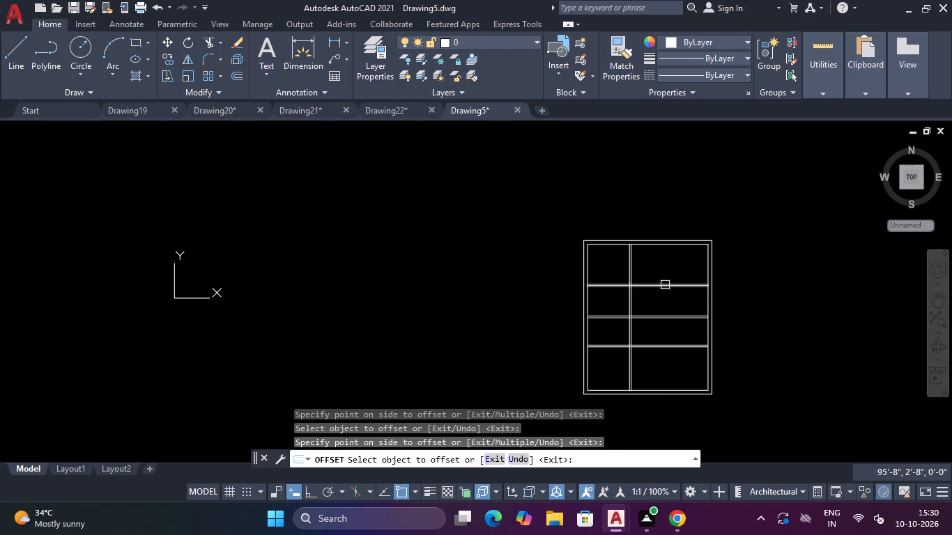
left_click(665, 285)
left_click(666, 278)
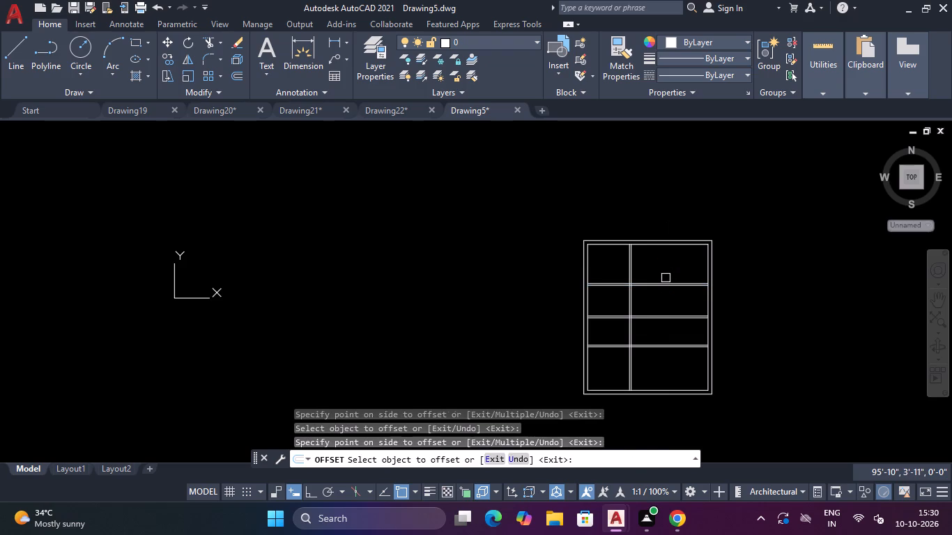
key("Escape")
key("Escape")
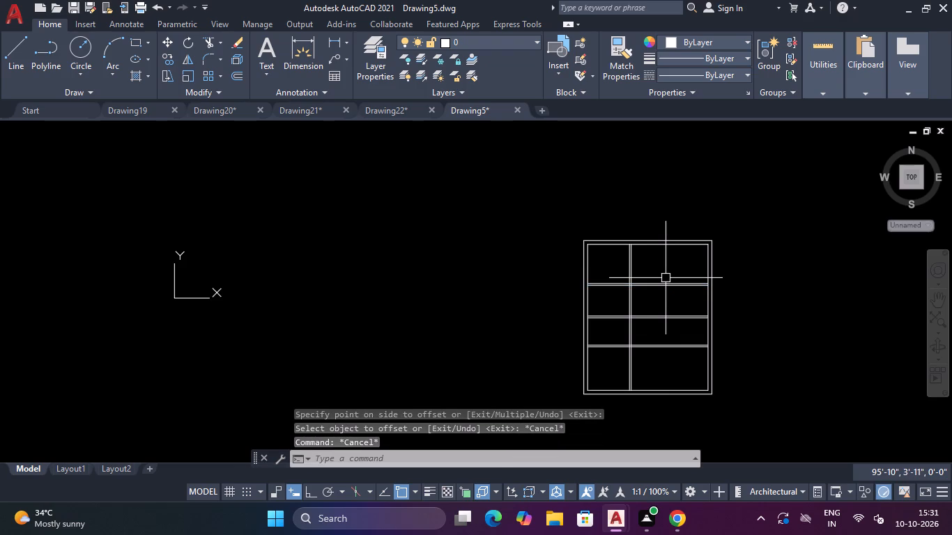
key("Escape")
Offset the inner right wall line 4' to the left, into the plan, as another vertical interior line.
key("o")
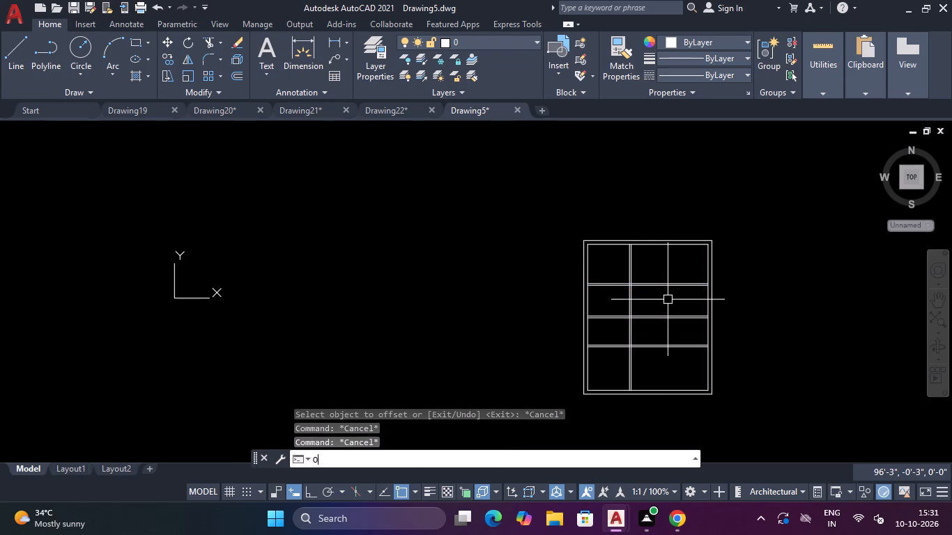
key("space")
type("4'")
key("Return")
scroll(668, 300, "up", 2)
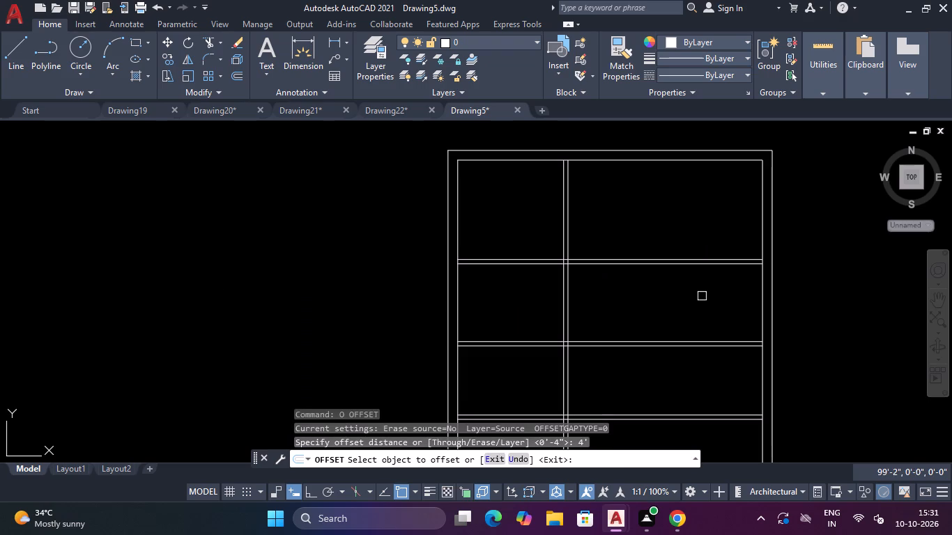
left_click_drag(762, 296, 748, 296)
left_click(732, 296)
key("Escape")
key("Escape")
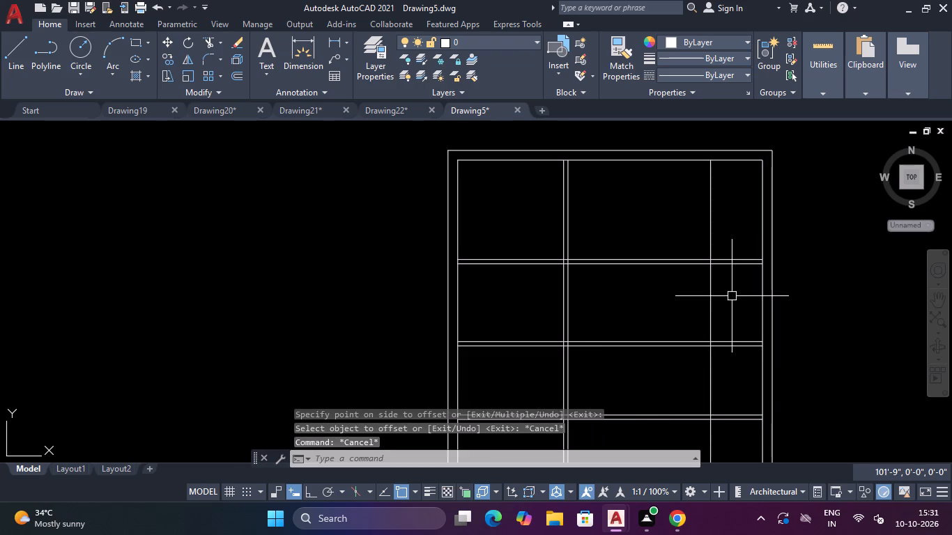
key("Escape")
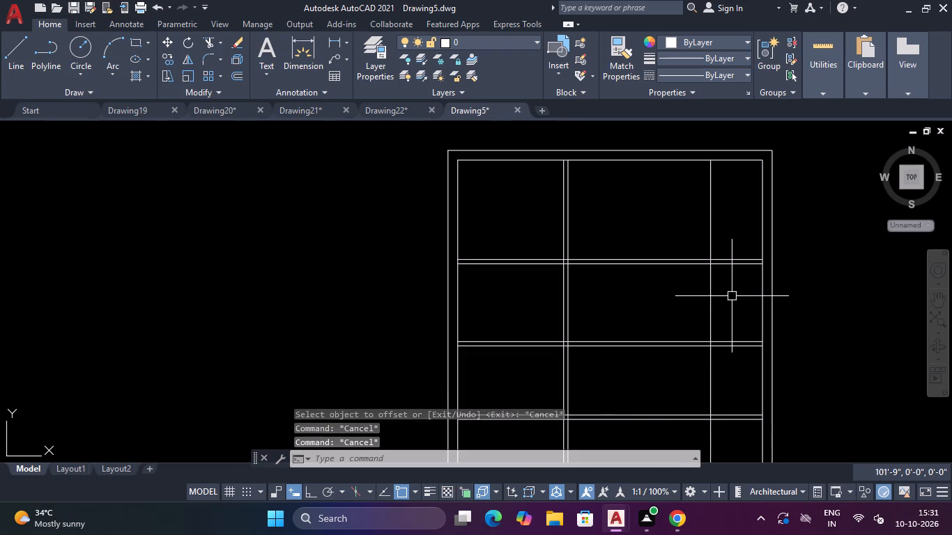
Offset the vertical interior line nearest the inner right wall 4" to the left for partition thickness.
type("O")
key("space")
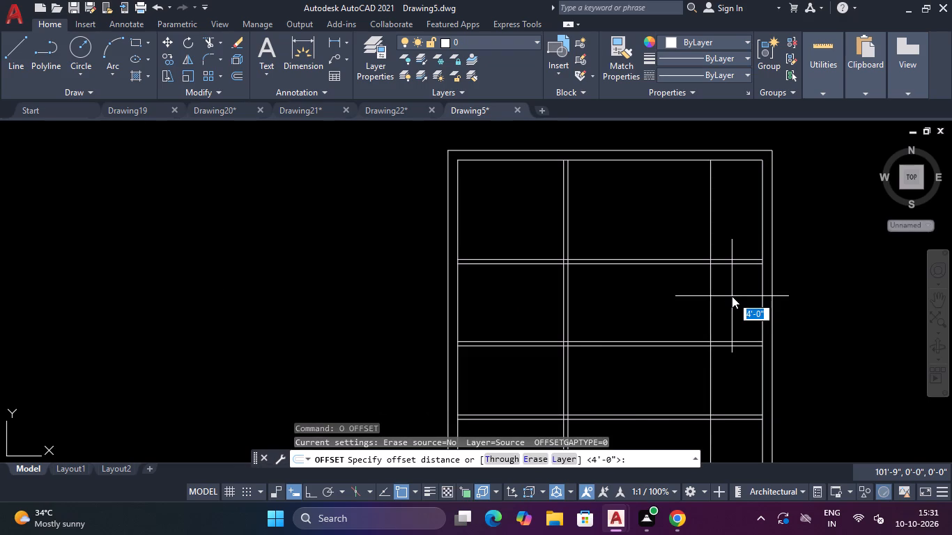
key("4")
key("shift+quotedbl")
key("Return")
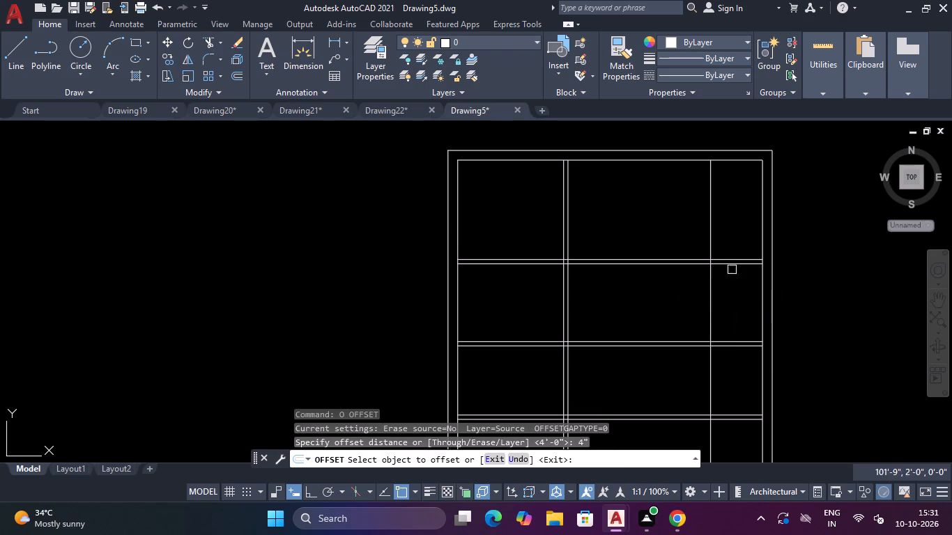
left_click(710, 234)
left_click(686, 234)
scroll(686, 234, "down", 1)
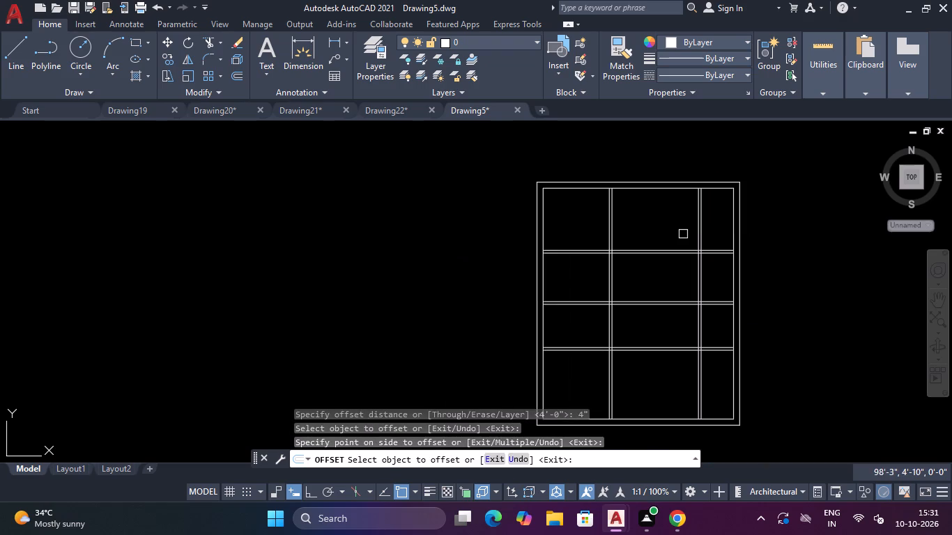
key("Escape")
Trim the right vertical partition above the top horizontal partition, and the left vertical partition between the top and middle horizontal partitions.
type("TR")
key("space")
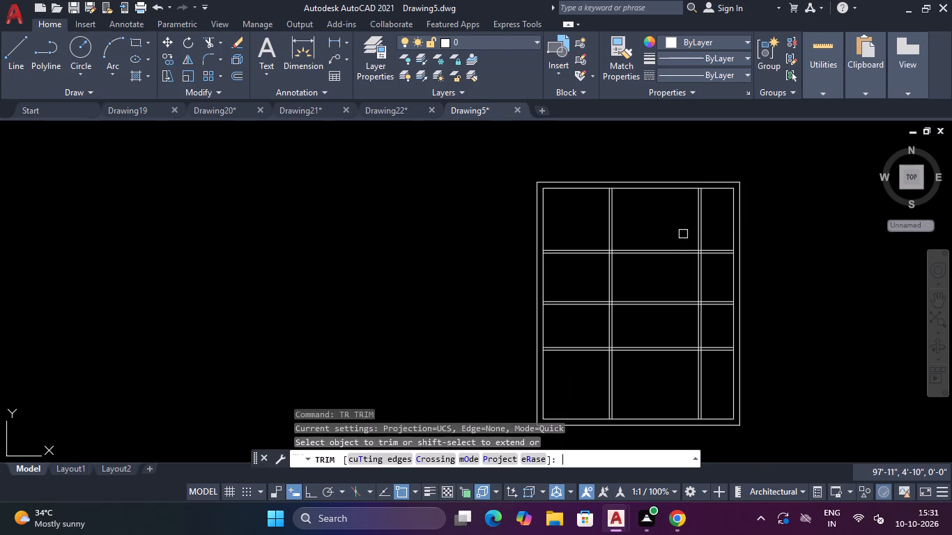
left_click_drag(720, 228, 714, 228)
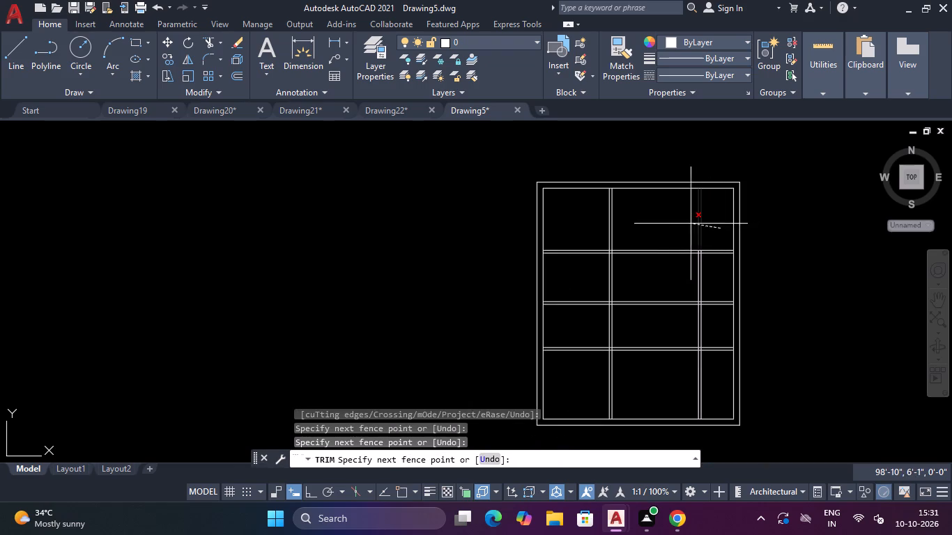
left_click(691, 224)
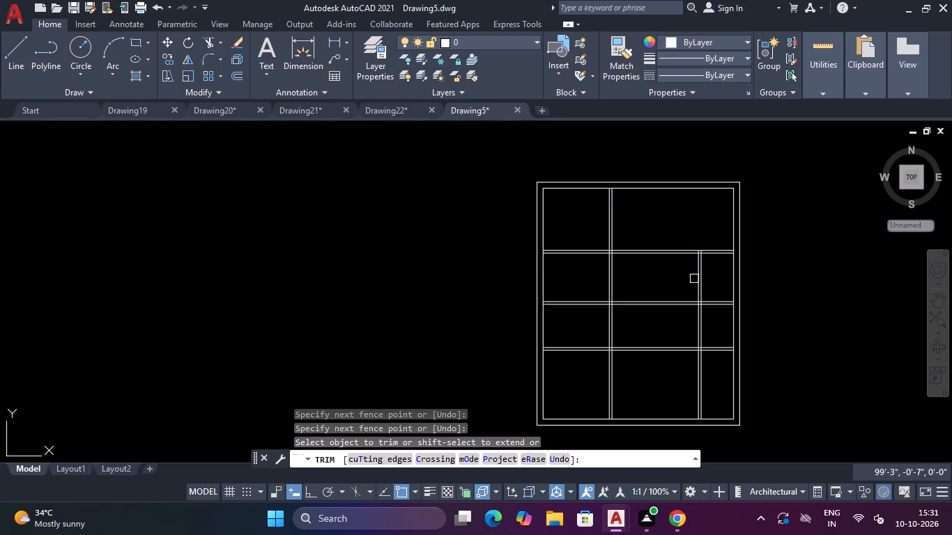
left_click(639, 277)
left_click(591, 277)
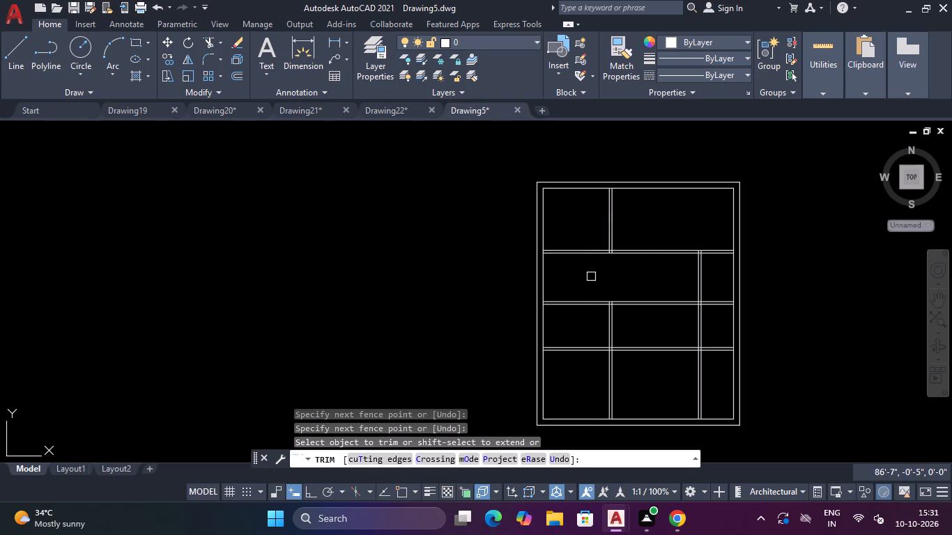
Trim the middle horizontal partition between the vertical partitions, and the middle and lowest horizontal partitions left of the left vertical partition.
left_click(650, 278)
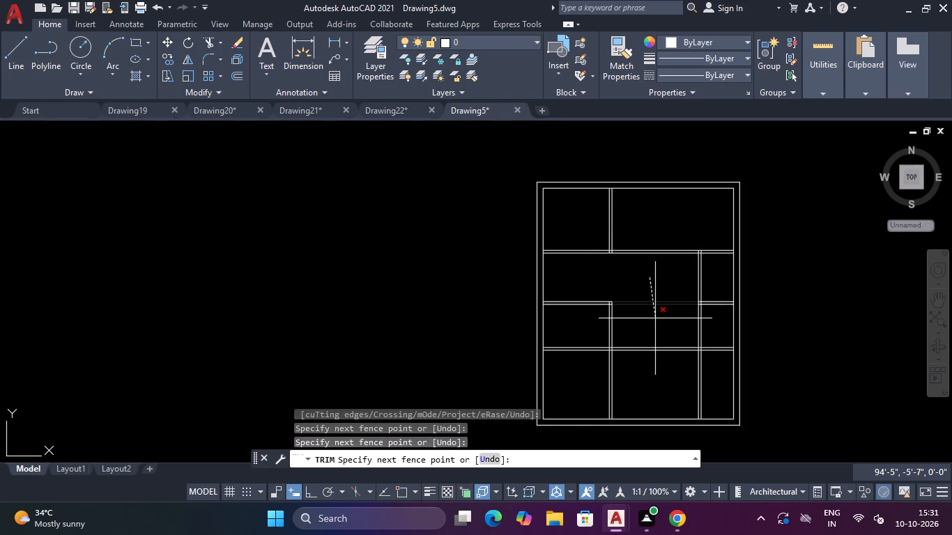
left_click(655, 318)
left_click(565, 279)
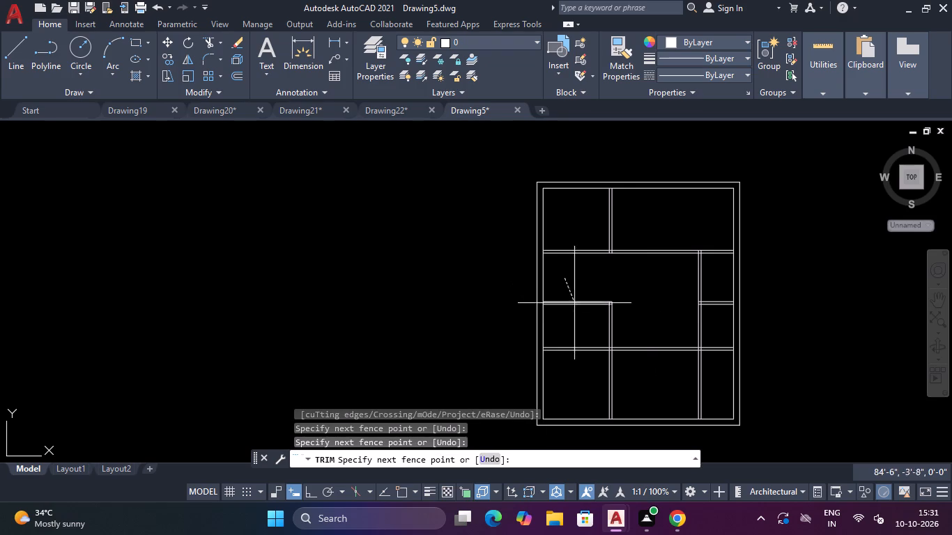
left_click(574, 312)
left_click(574, 314)
left_click(577, 375)
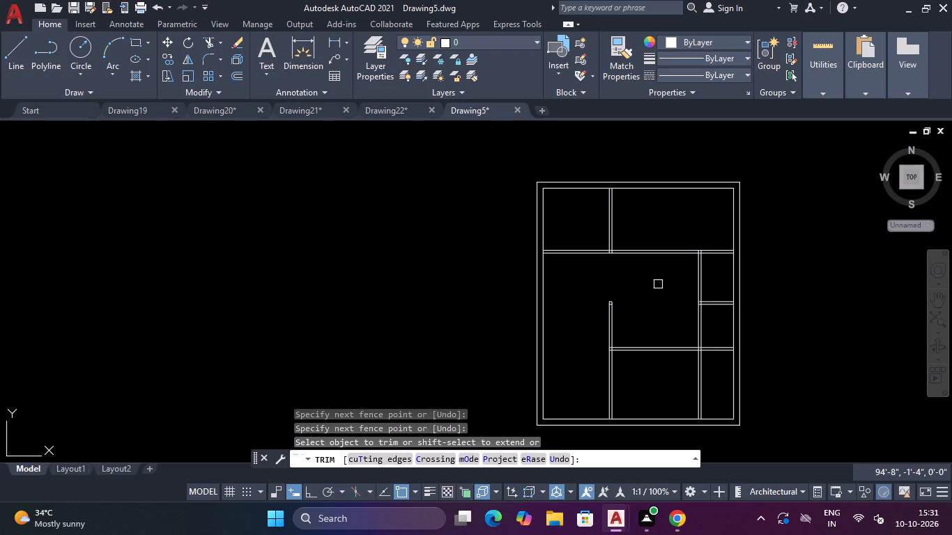
key("Escape")
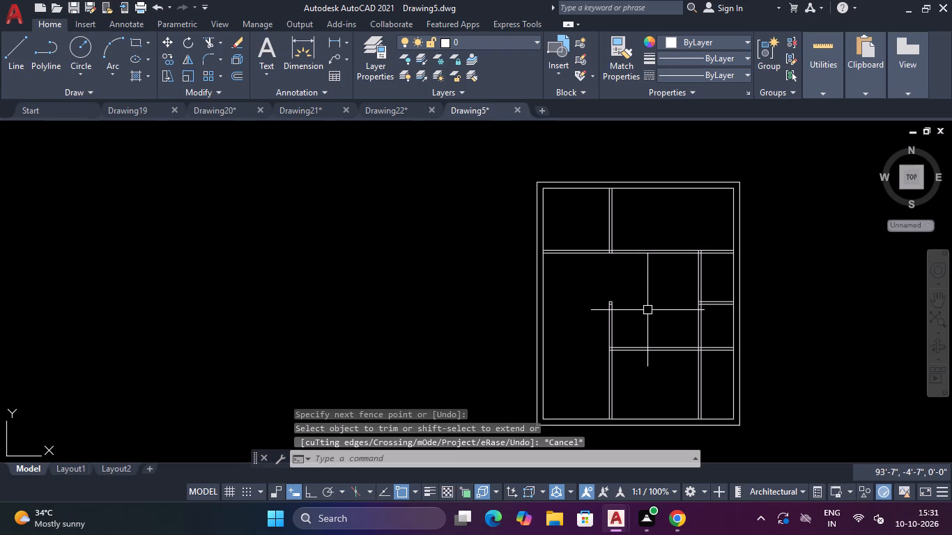
key("Escape")
key("Escape")
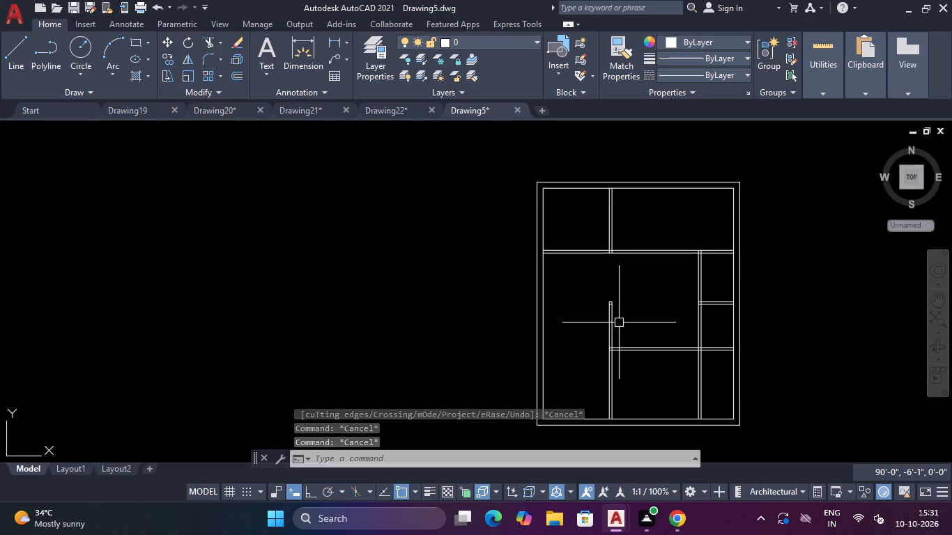
key("Escape")
key("Escape")
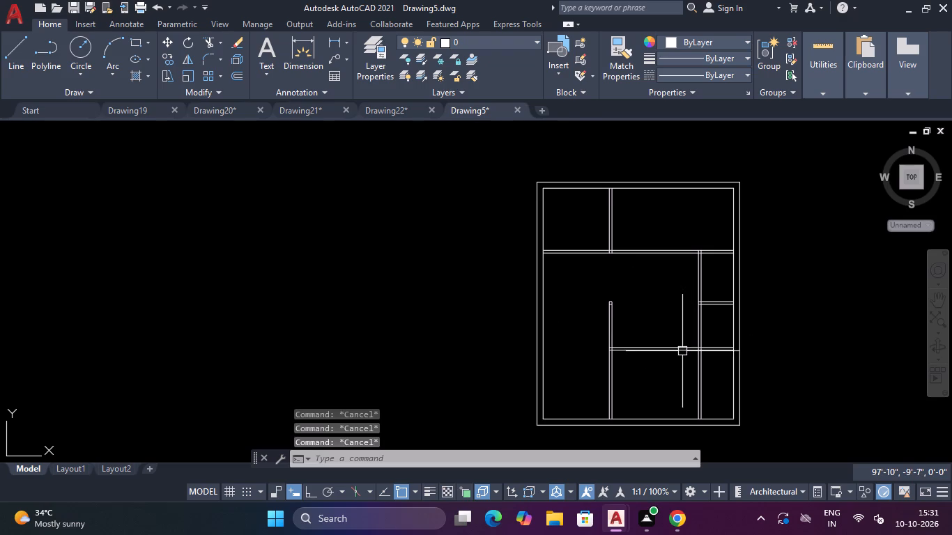
Trim away the right vertical partition below the lowest horizontal partition.
type("TR")
key("space")
scroll(686, 377, "up", 2)
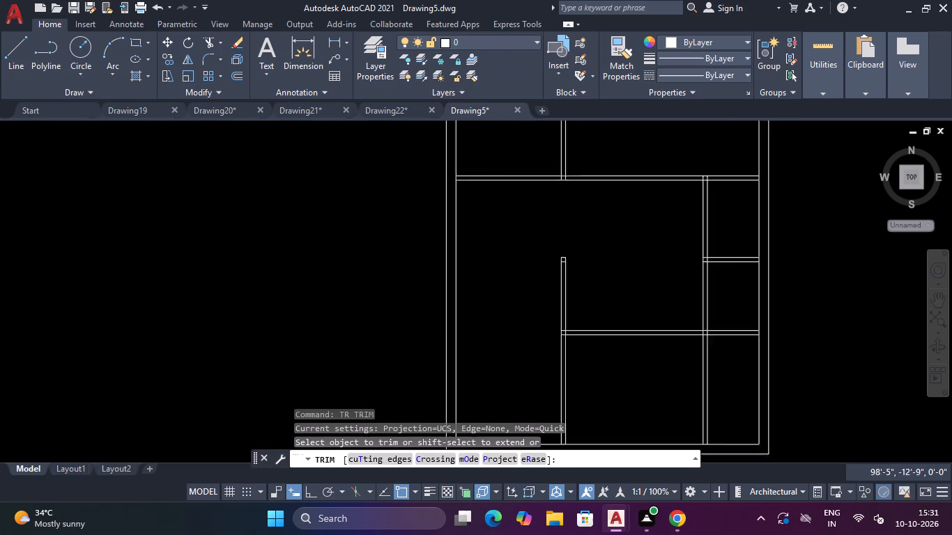
left_click_drag(753, 373, 727, 376)
left_click(703, 378)
left_click(742, 374)
scroll(740, 371, "down", 3)
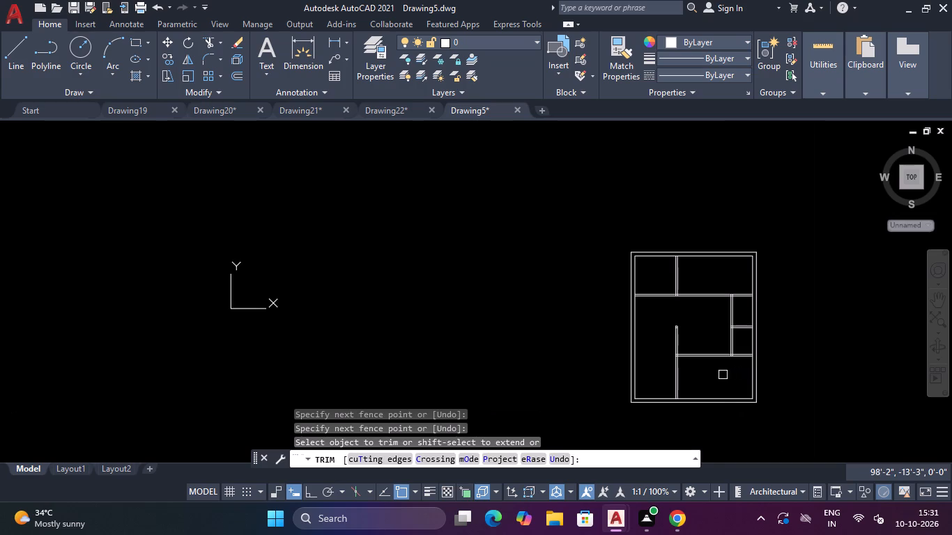
key("Escape")
key("Escape")
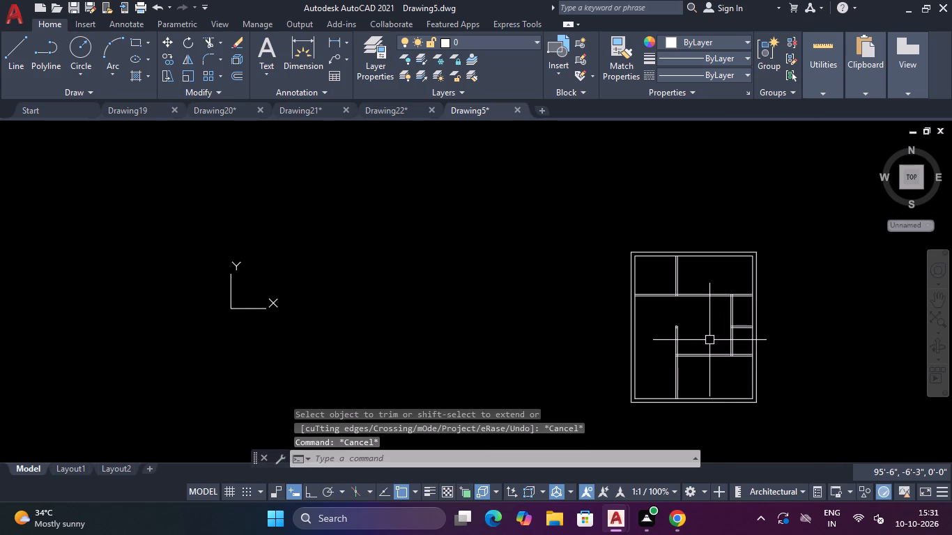
key("Escape")
key("Escape")
Draw a short line across the right vertical partition, along the upper line of the lowest horizontal partition.
type("L")
key("space")
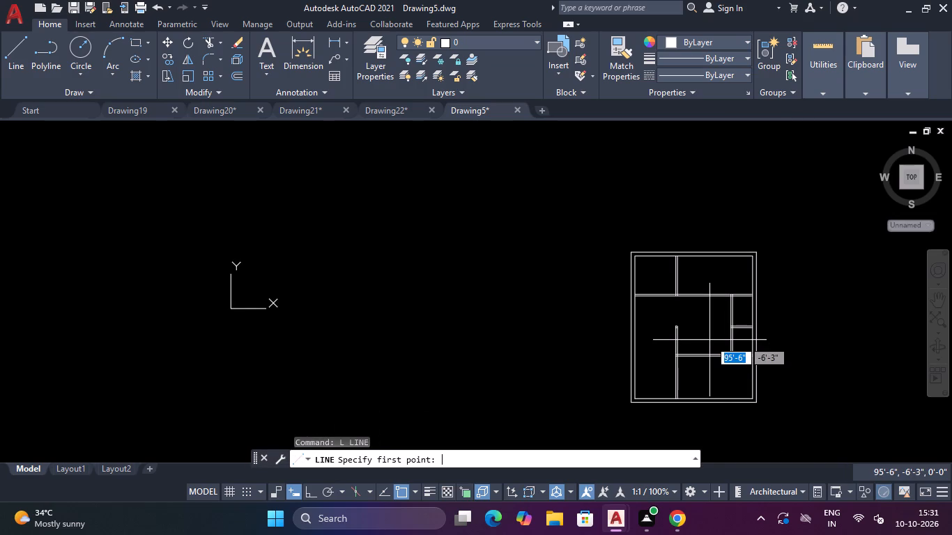
scroll(702, 341, "up", 3)
scroll(827, 403, "up", 3)
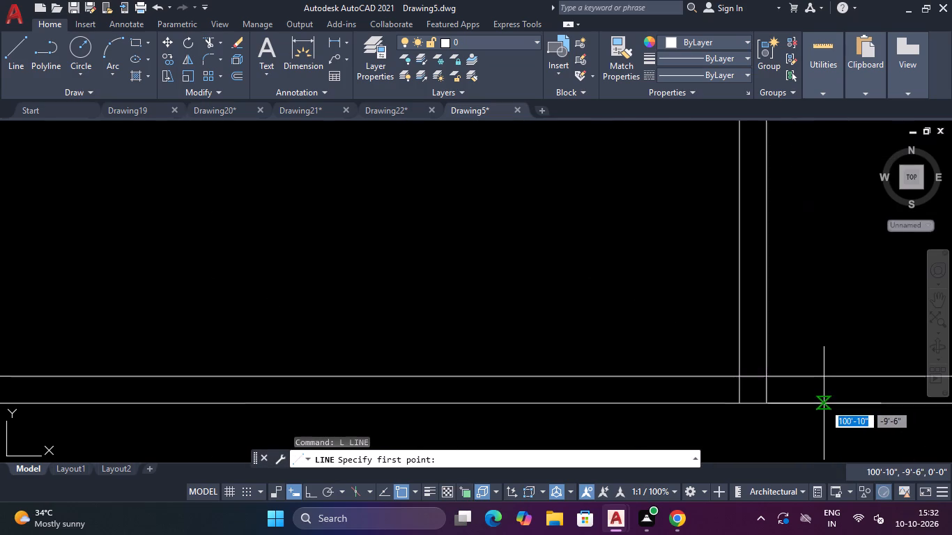
left_click(767, 380)
left_click(741, 376)
key("Escape")
scroll(741, 376, "down", 2)
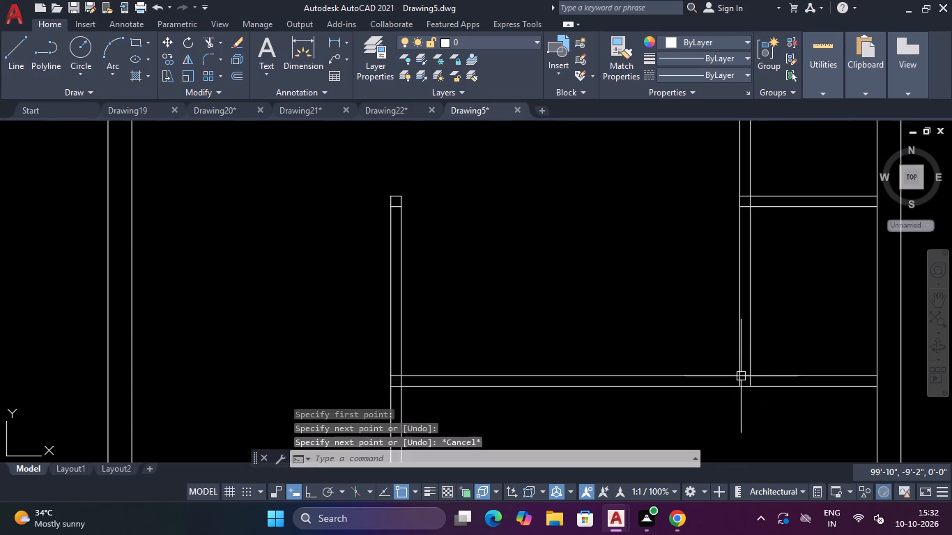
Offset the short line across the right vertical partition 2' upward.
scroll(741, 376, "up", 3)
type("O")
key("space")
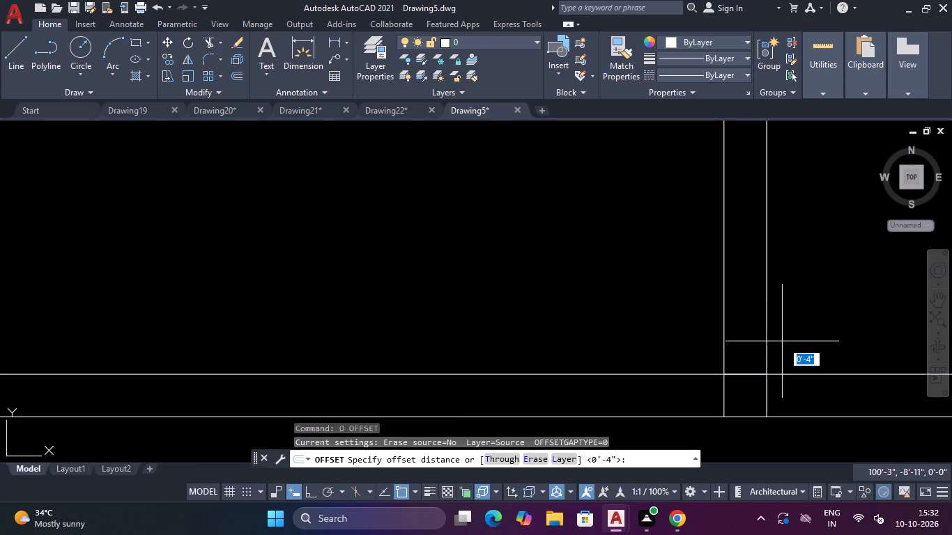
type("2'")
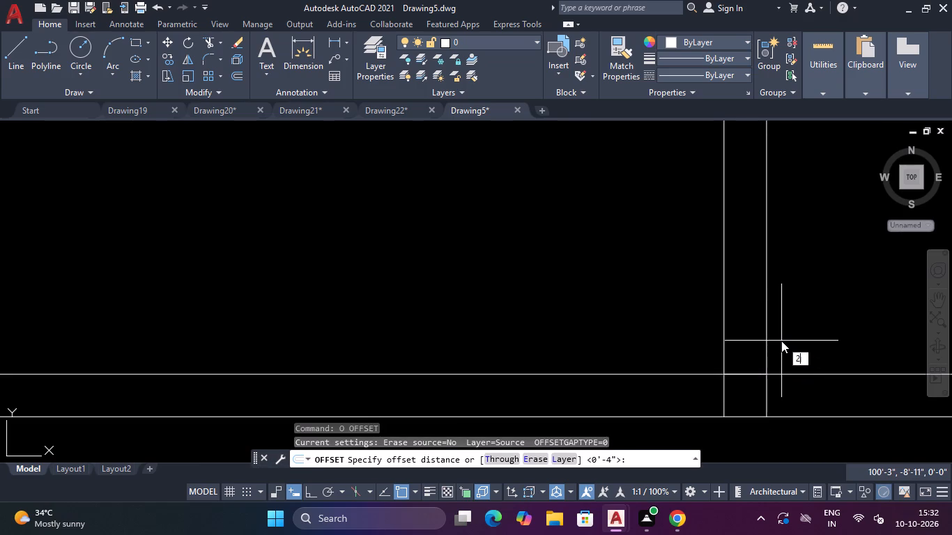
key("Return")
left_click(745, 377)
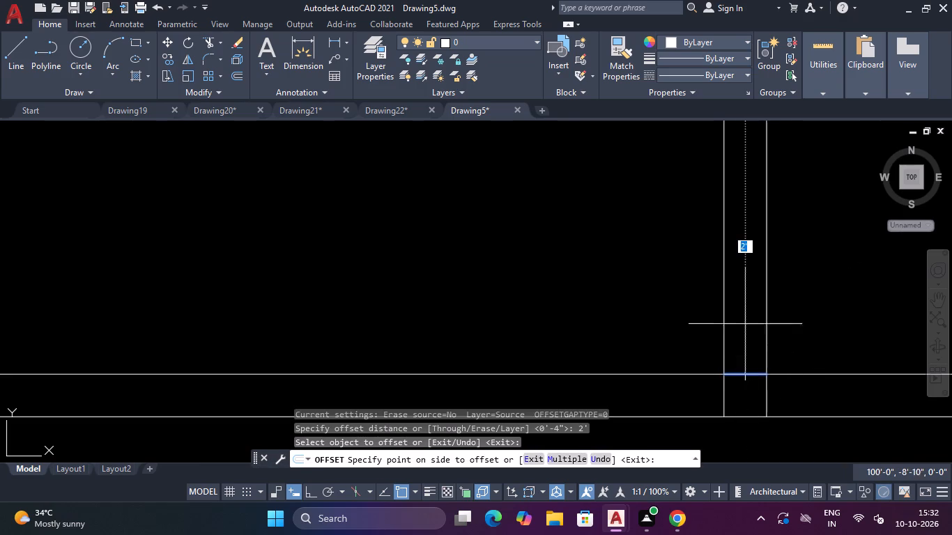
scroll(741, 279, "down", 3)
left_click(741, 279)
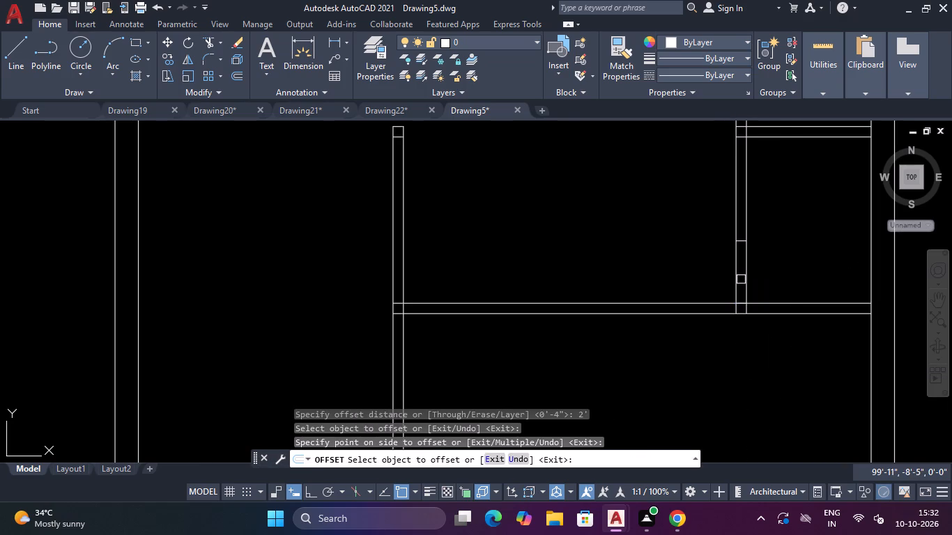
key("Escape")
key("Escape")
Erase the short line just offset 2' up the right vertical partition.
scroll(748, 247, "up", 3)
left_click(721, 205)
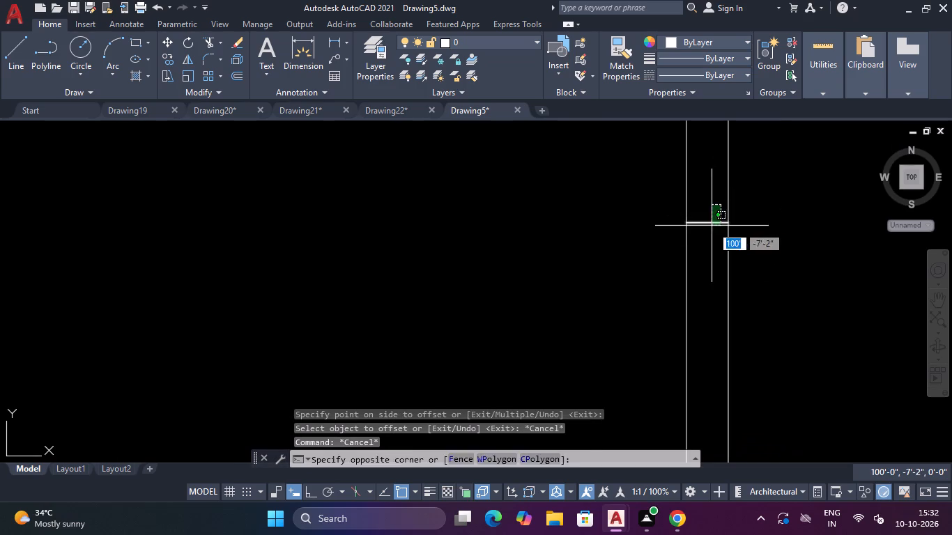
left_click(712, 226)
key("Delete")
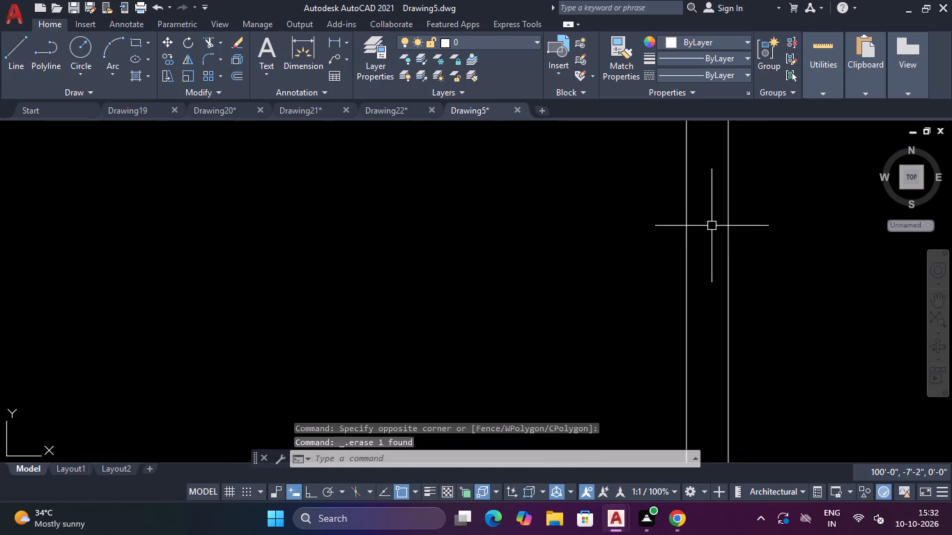
Offset the short line at the base of the right vertical partition 6" upward as the first door jamb.
type("O")
key("space")
key("6")
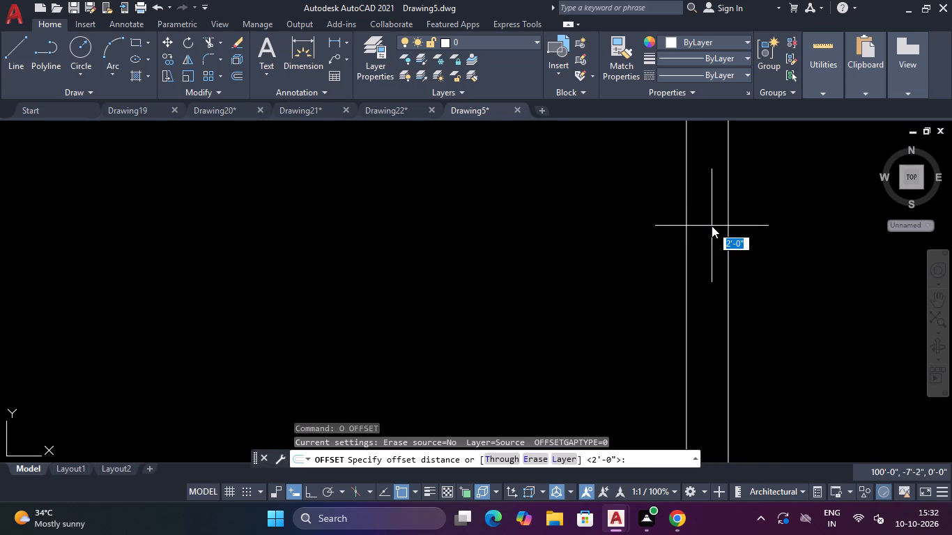
key("shift+quotedbl")
key("Return")
scroll(712, 226, "down", 3)
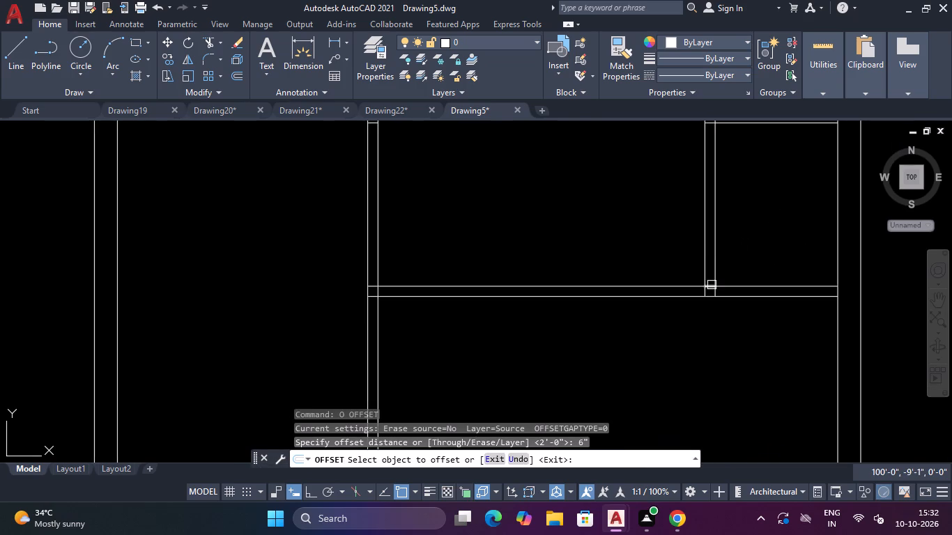
scroll(712, 285, "up", 3)
left_click(688, 286)
left_click(688, 248)
key("Escape")
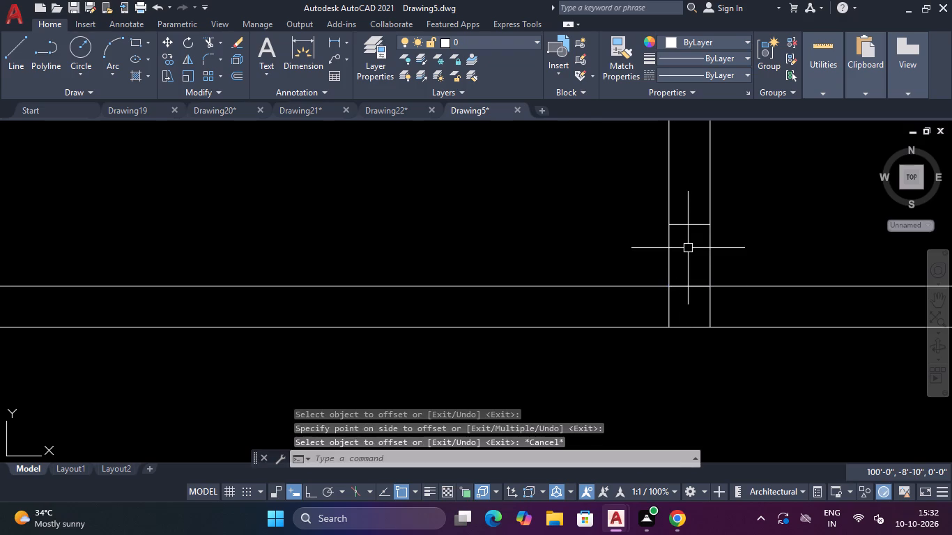
Offset the lower jamb line in the right vertical partition 2' upward as the second door jamb.
type("O")
key("space")
type("2'")
key("Return")
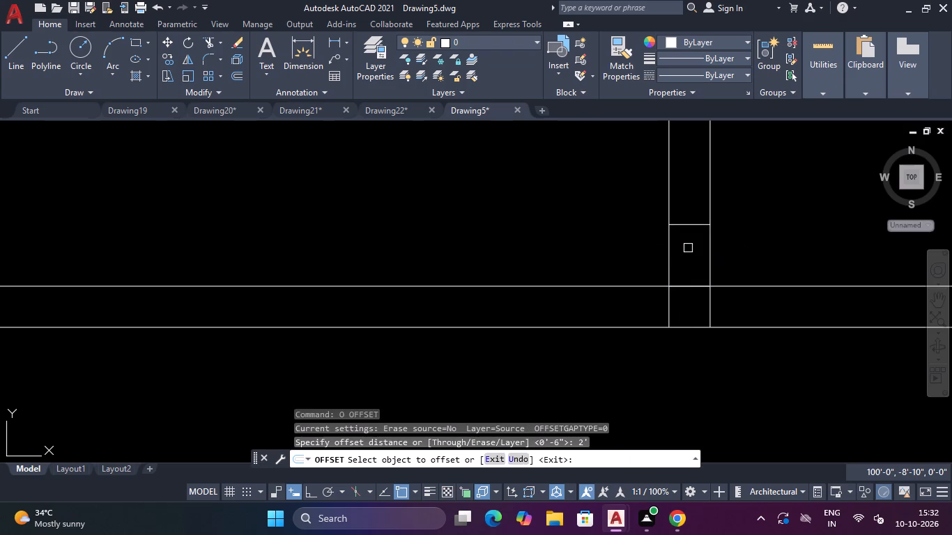
scroll(677, 260, "down", 3)
scroll(677, 249, "up", 2)
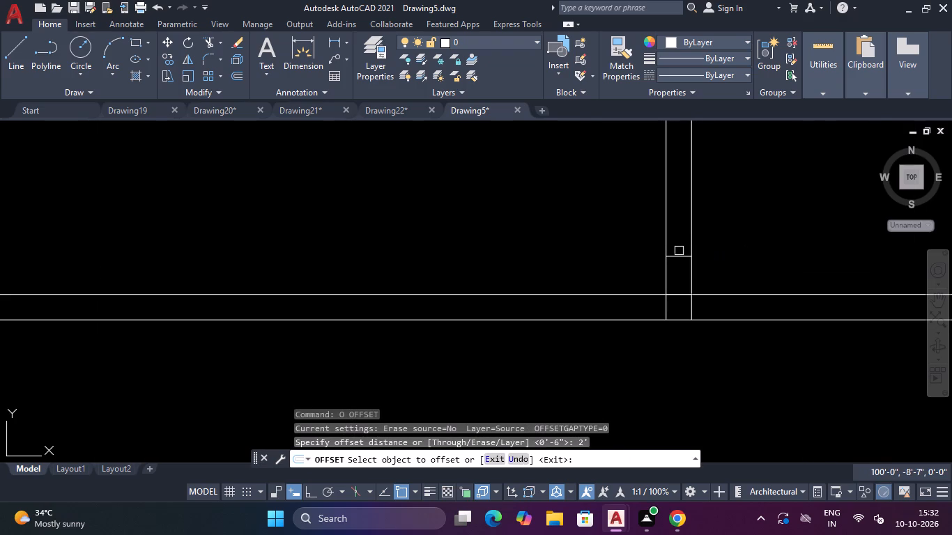
left_click(679, 253)
left_click(676, 217)
scroll(676, 217, "down", 4)
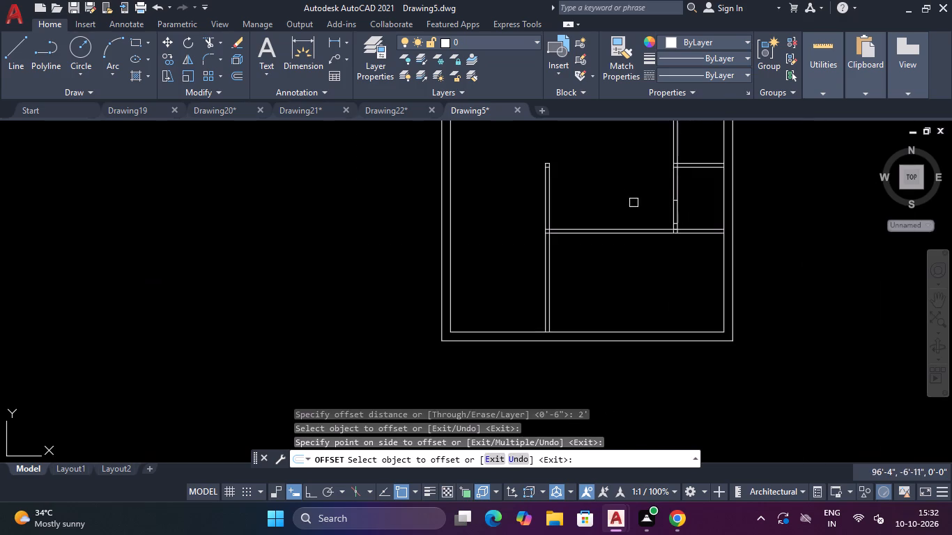
scroll(630, 194, "up", 1)
key("Escape")
key("Escape")
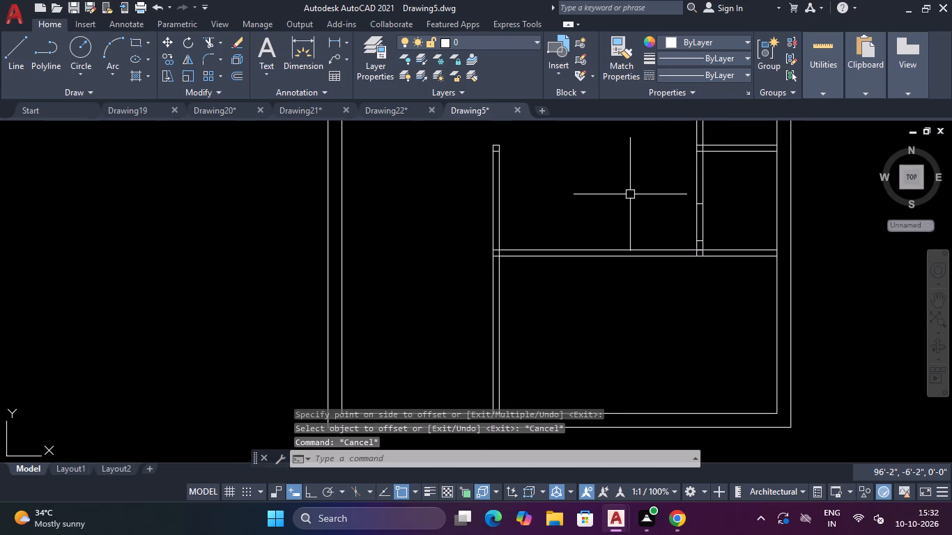
Trim both lines of the right vertical partition between the two jamb lines to open the doorway.
type("TR")
key("Return")
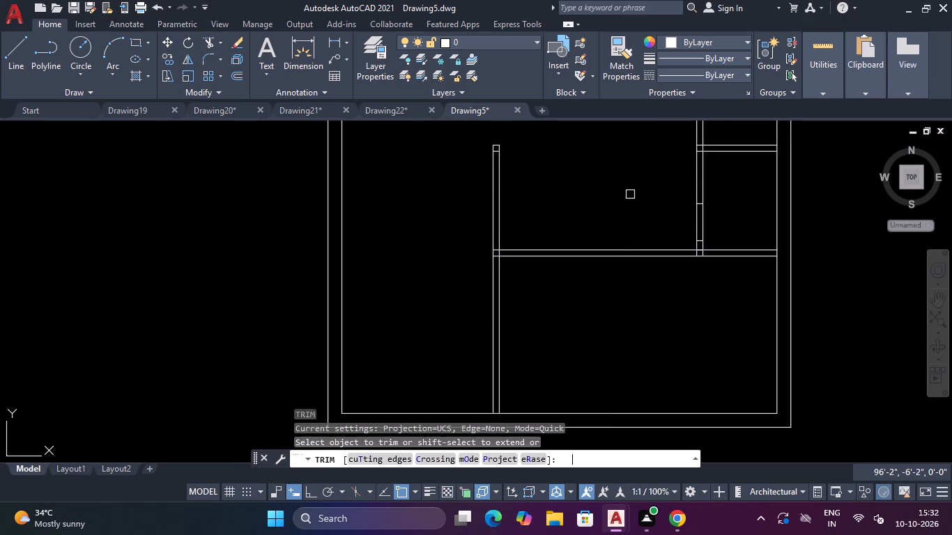
scroll(658, 236, "up", 3)
left_click_drag(845, 174, 829, 175)
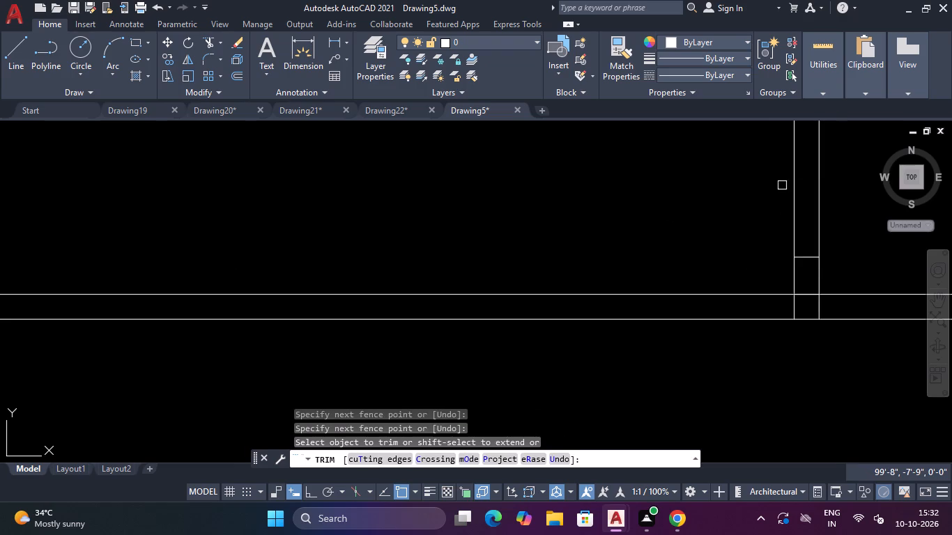
left_click(789, 183)
left_click(851, 167)
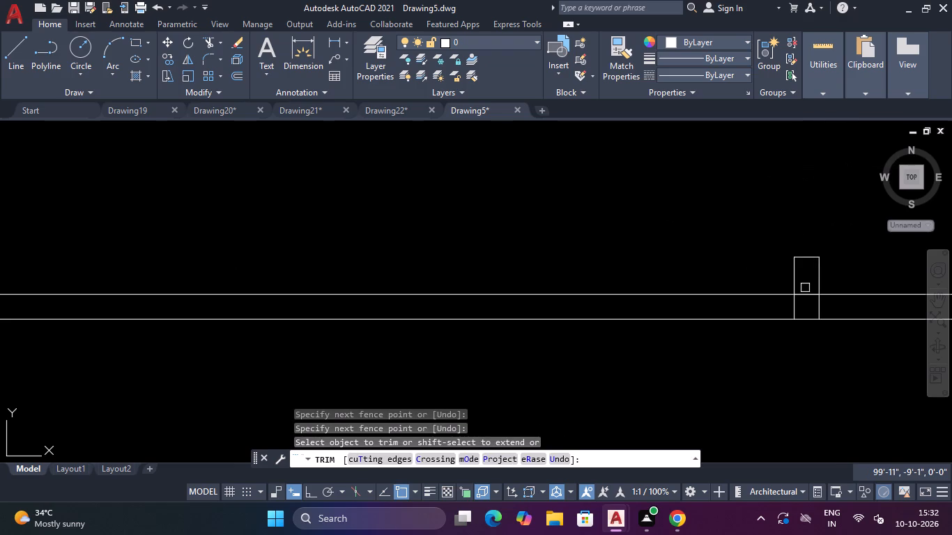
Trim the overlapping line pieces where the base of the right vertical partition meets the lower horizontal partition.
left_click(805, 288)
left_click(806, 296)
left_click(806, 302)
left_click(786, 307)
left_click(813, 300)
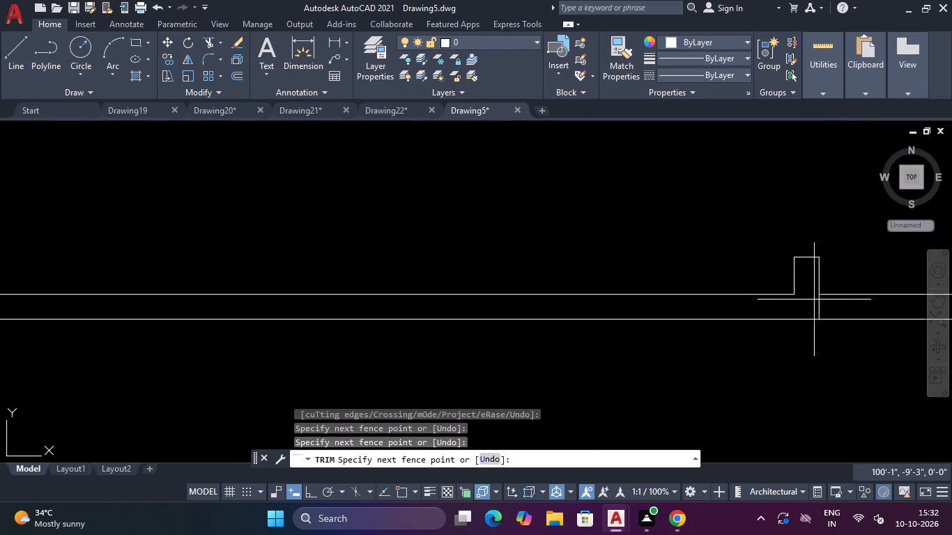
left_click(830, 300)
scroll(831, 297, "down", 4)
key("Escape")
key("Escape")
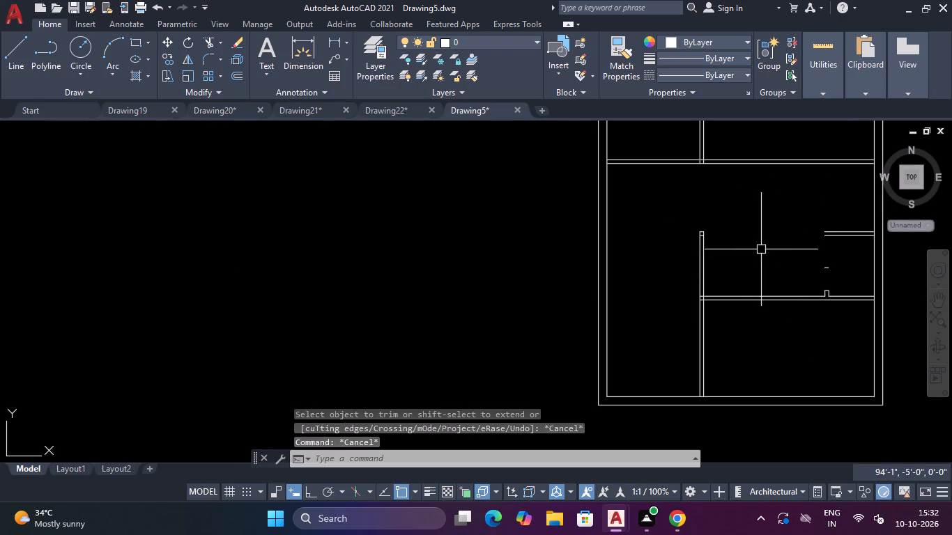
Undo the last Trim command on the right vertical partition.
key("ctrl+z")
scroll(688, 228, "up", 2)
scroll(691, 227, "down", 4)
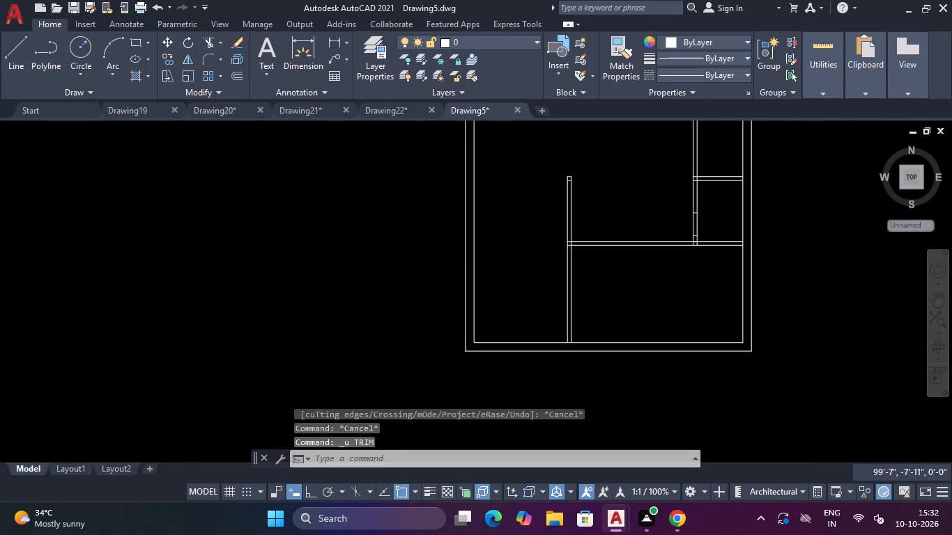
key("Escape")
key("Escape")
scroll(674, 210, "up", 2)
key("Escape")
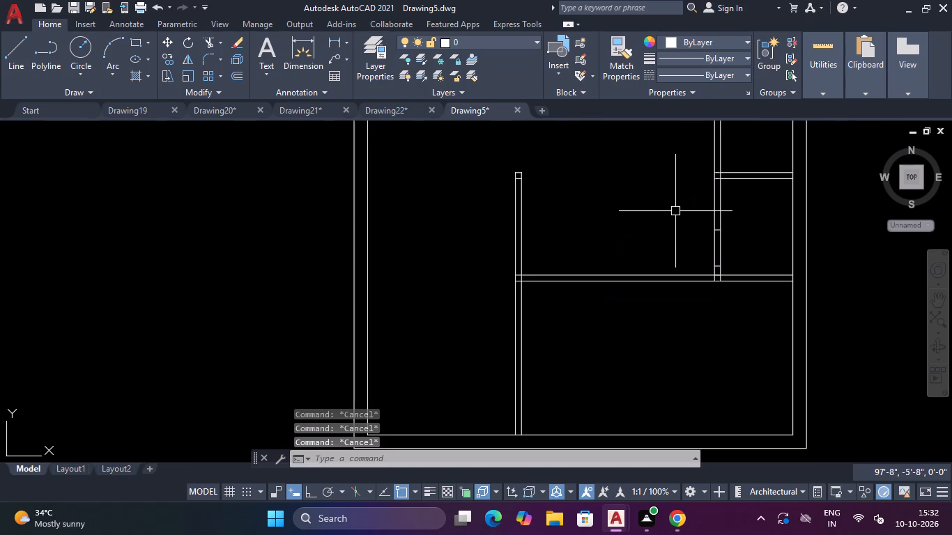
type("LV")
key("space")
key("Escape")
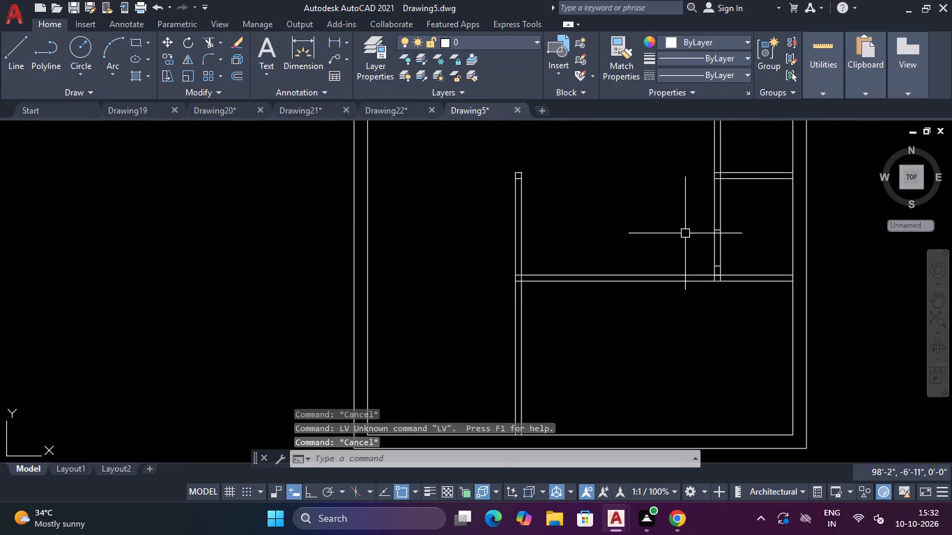
With Ortho on, draw a horizontal line from the upper jamb line's left end in the right vertical partition to the left vertical partition.
type("L")
key("space")
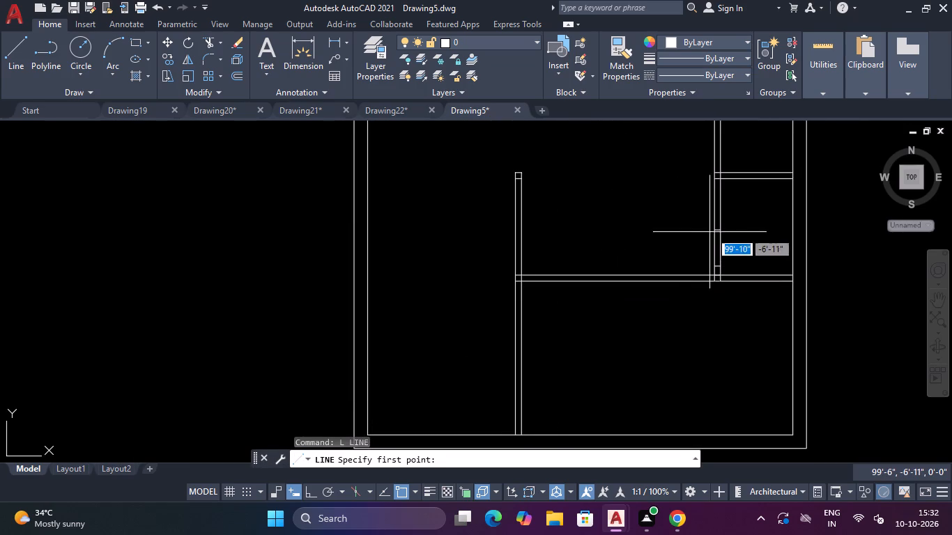
scroll(711, 224, "up", 3)
left_click(711, 247)
scroll(636, 233, "down", 2)
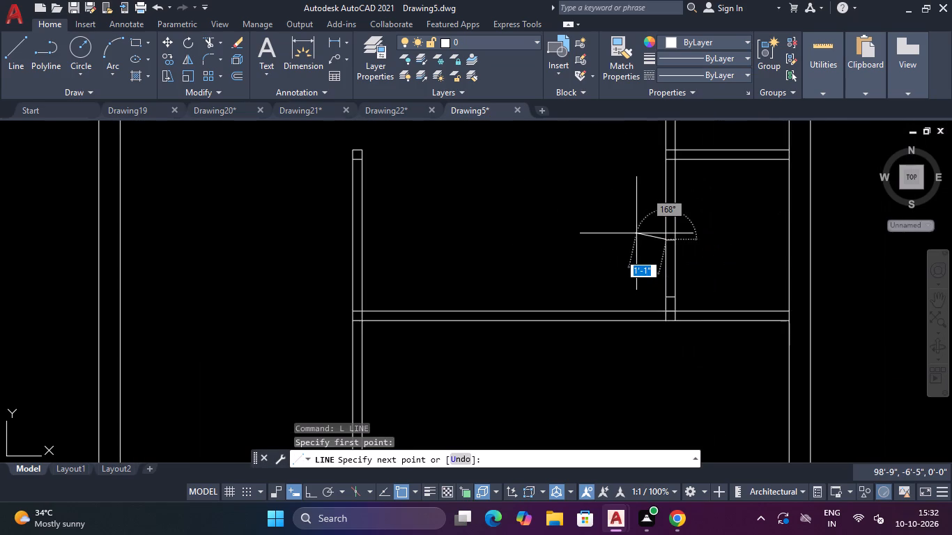
scroll(636, 233, "down", 1)
key("F8")
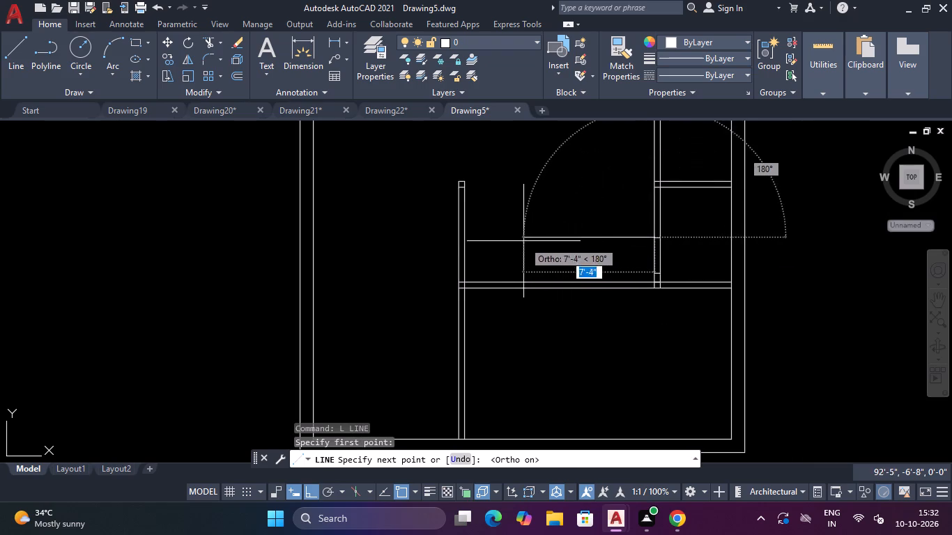
left_click(467, 236)
key("Escape")
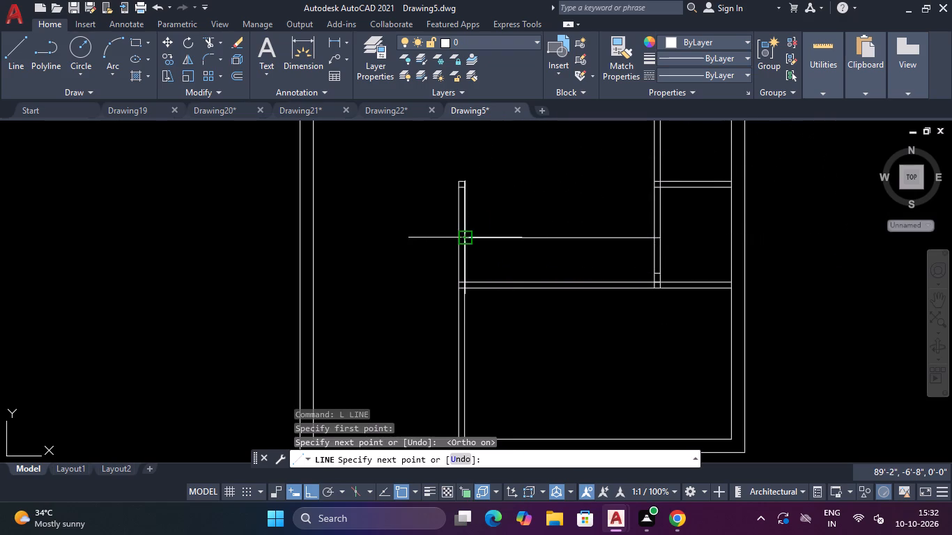
Offset the new horizontal line 4" upward to form a second partition above the lower horizontal one.
type("O")
key("space")
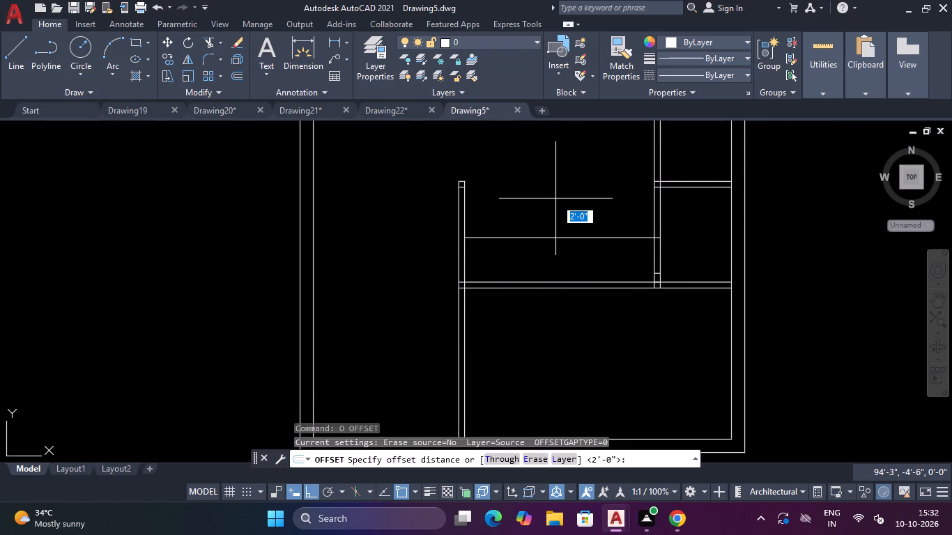
type("4\"")
key("Return")
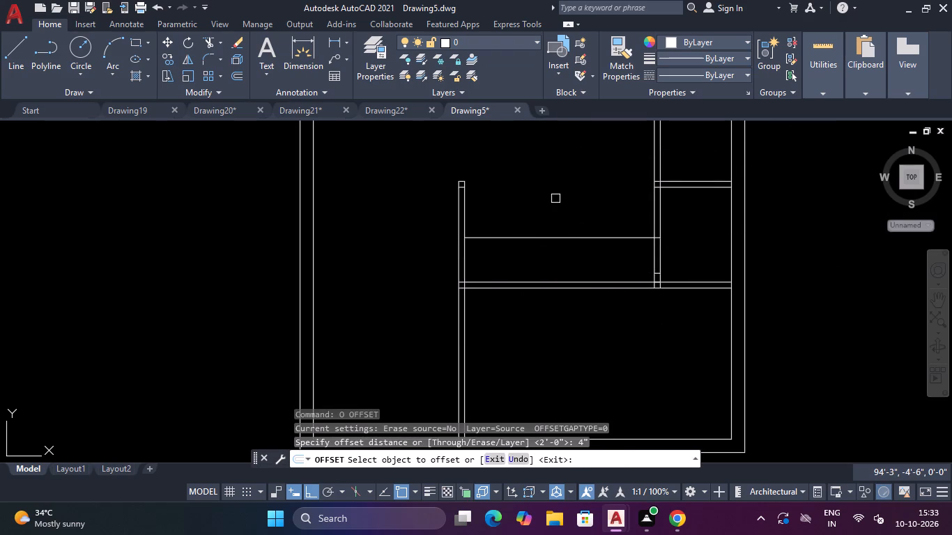
left_click(562, 235)
left_click(563, 212)
key("Escape")
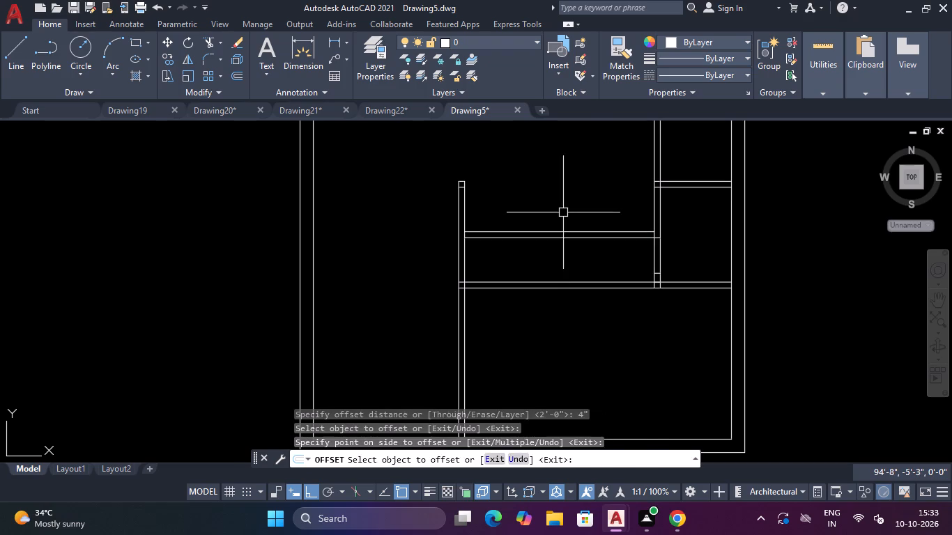
key("Escape")
Extend both lines of the new horizontal partition to the left partition's far face, and its upper line to the right partition's far face.
type("EX")
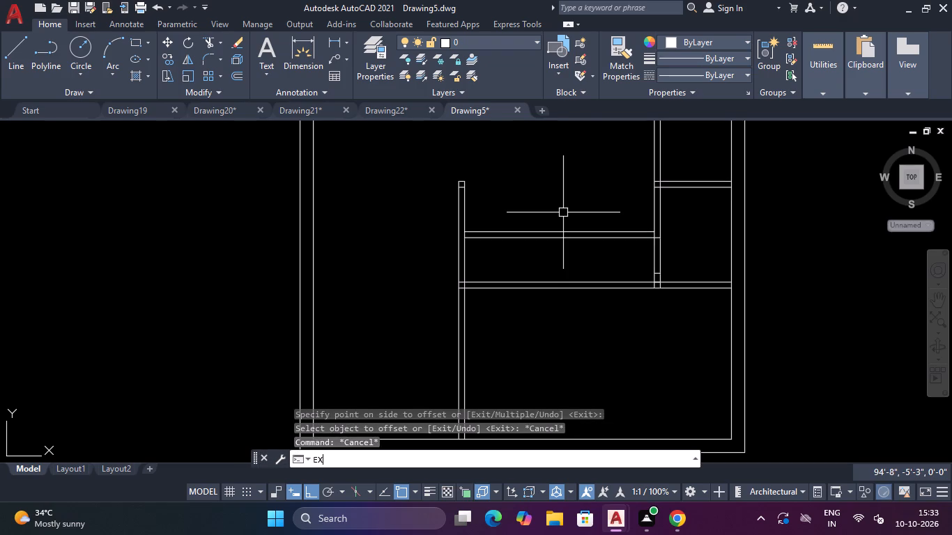
key("Return")
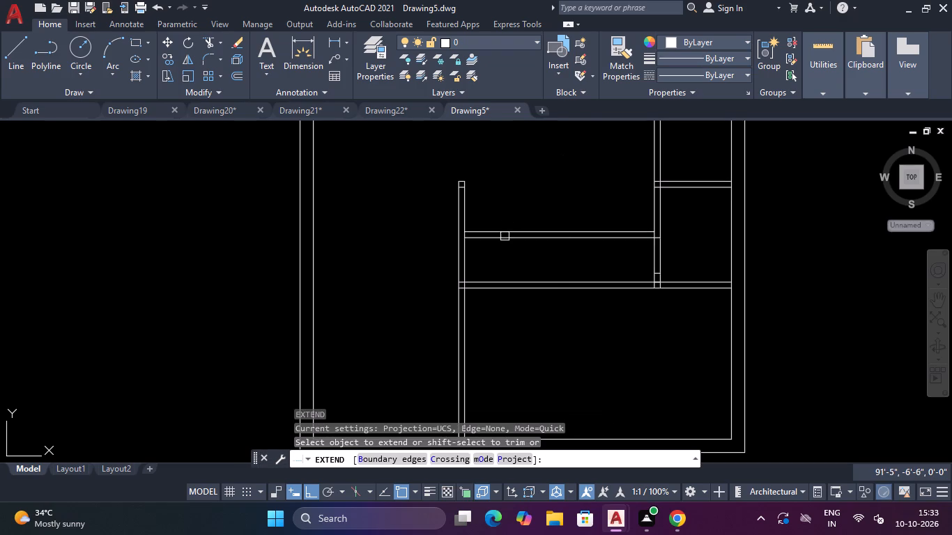
left_click(502, 235)
left_click(498, 238)
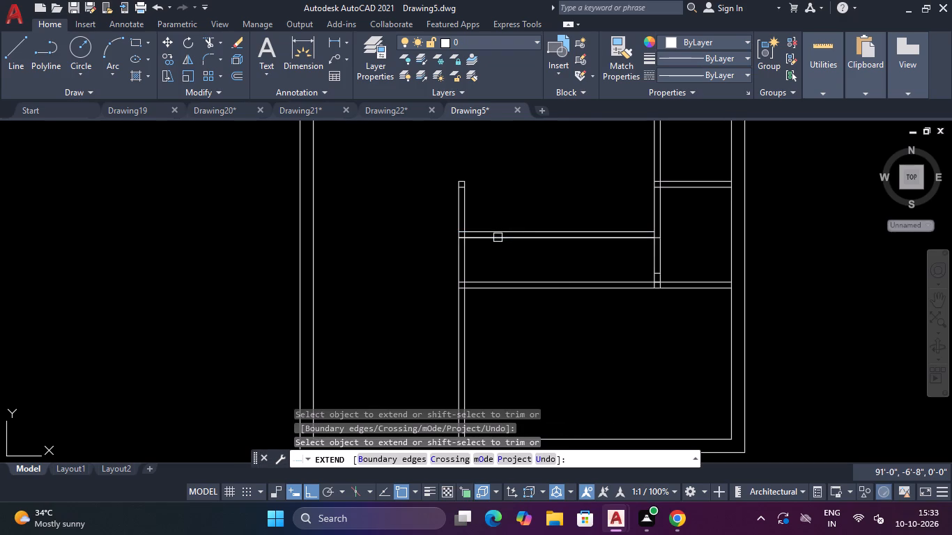
left_click(634, 230)
key("Escape")
Trim away the left vertical partition above the new horizontal partition, including its leftover end-cap lines.
type("TR")
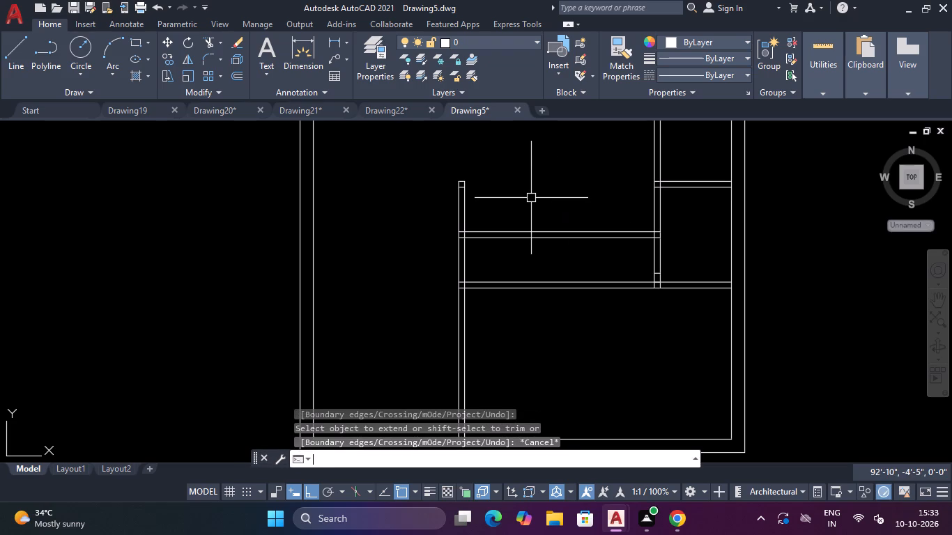
key("space")
left_click(531, 198)
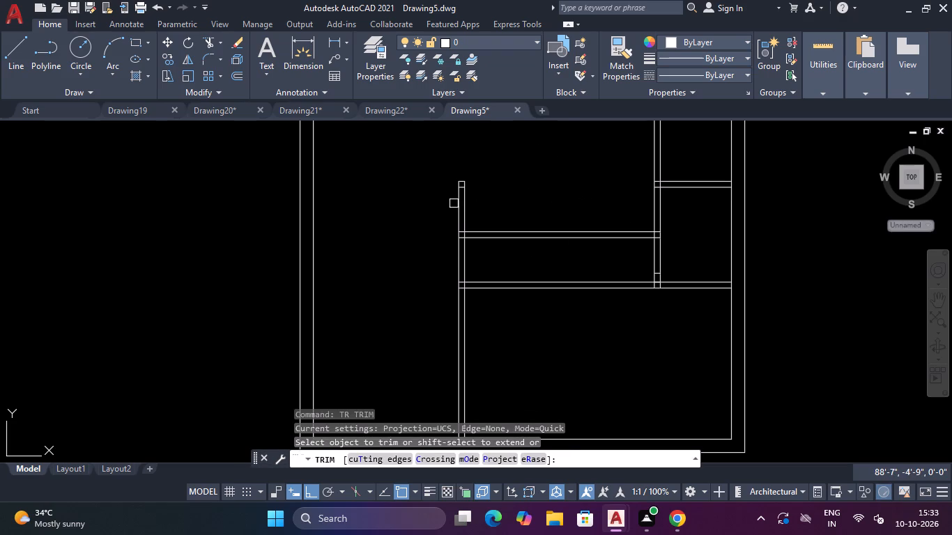
left_click(454, 203)
left_click(472, 203)
scroll(461, 193, "up", 3)
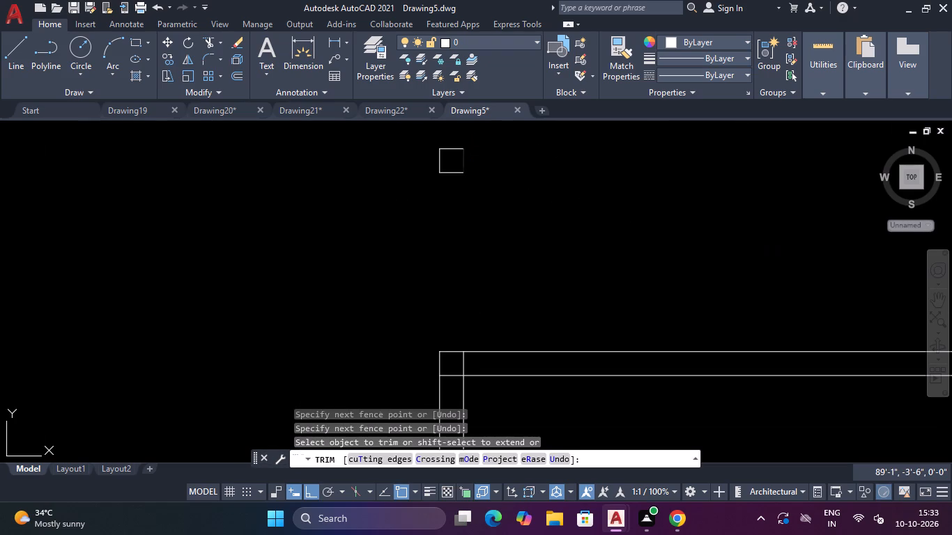
left_click(461, 146)
left_click(455, 150)
left_click(454, 172)
left_click(443, 160)
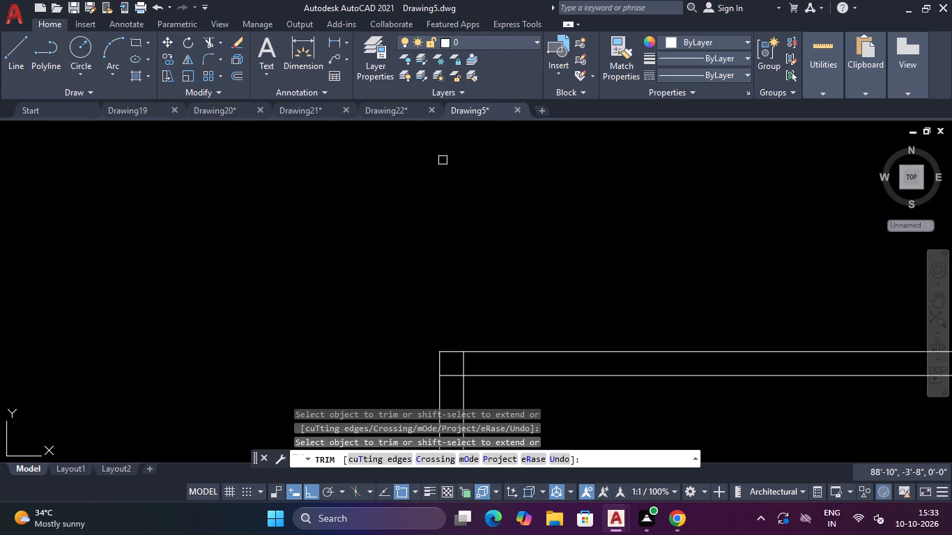
scroll(489, 189, "down", 6)
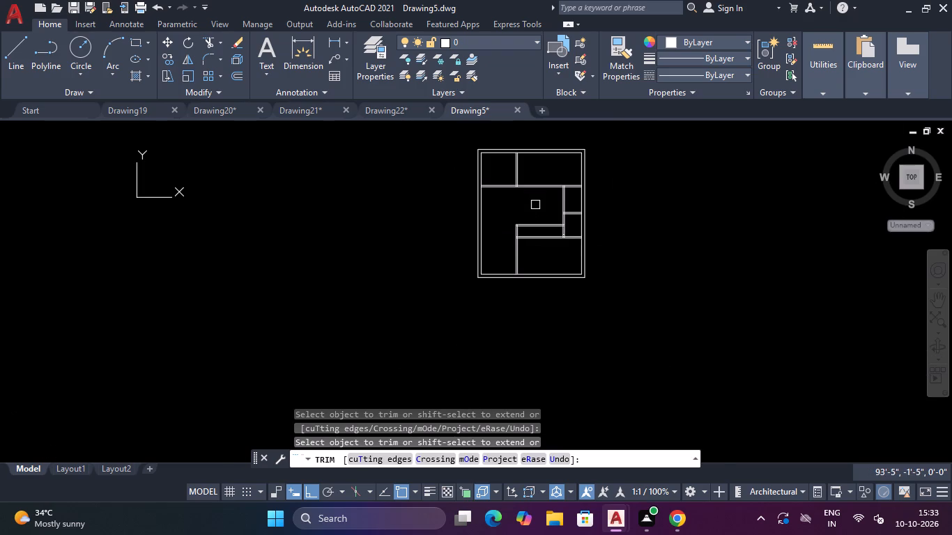
scroll(535, 205, "up", 3)
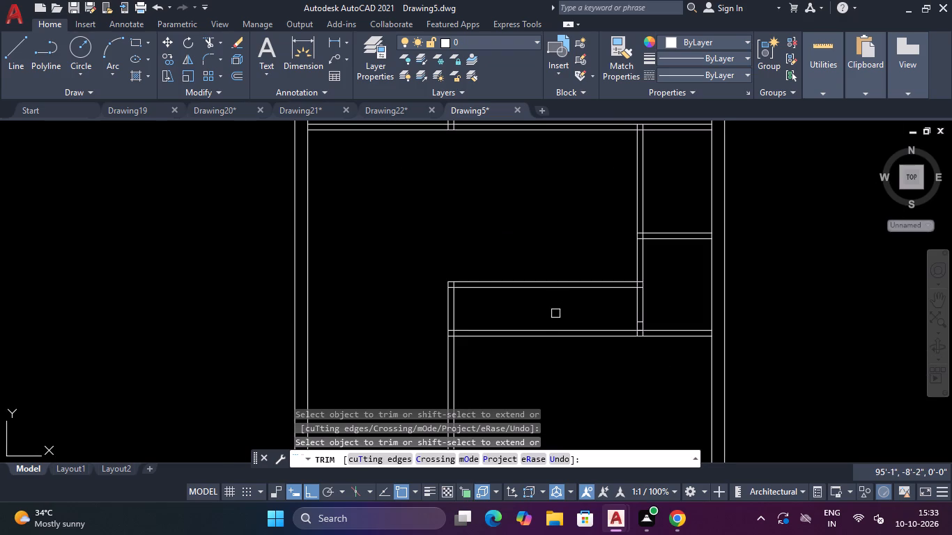
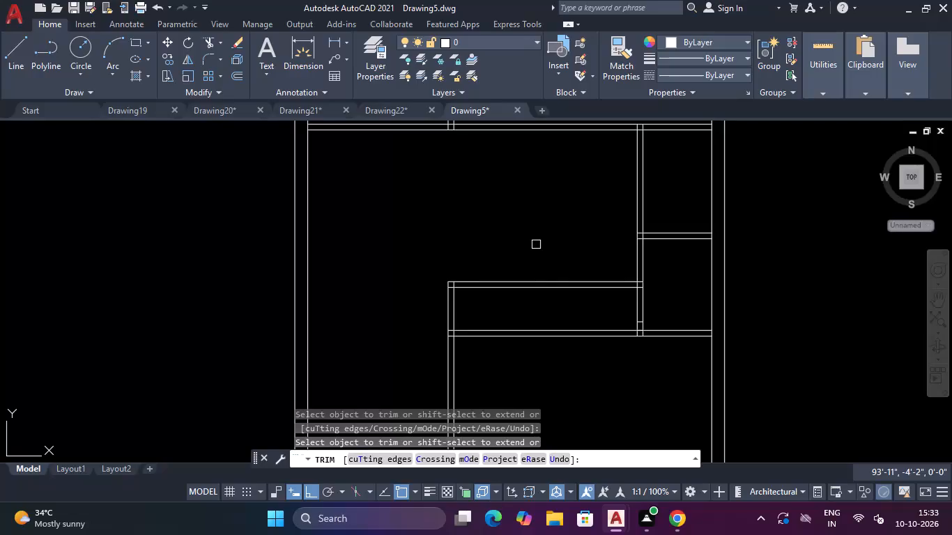
Trim away the lower horizontal partition between the two vertical partitions, including its leftover lines inside the left vertical partition.
left_click(531, 357)
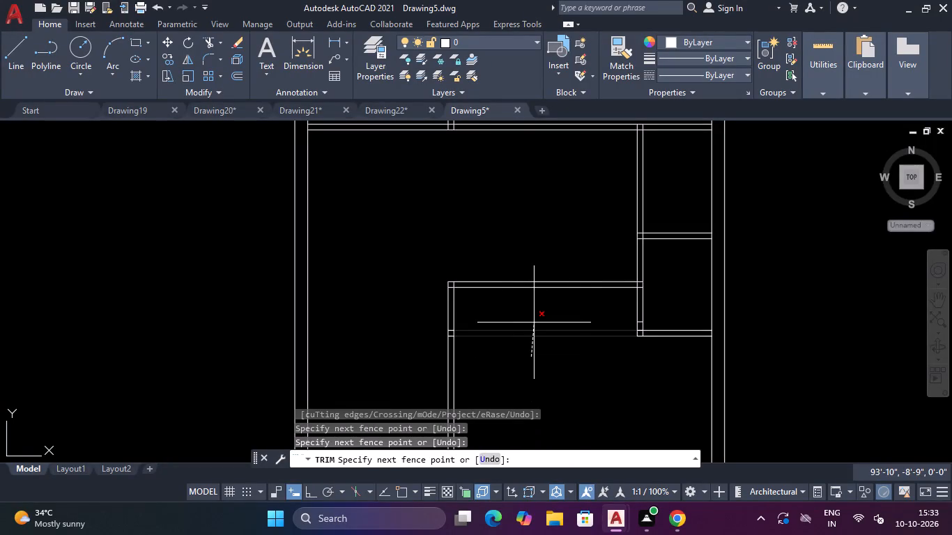
left_click(534, 323)
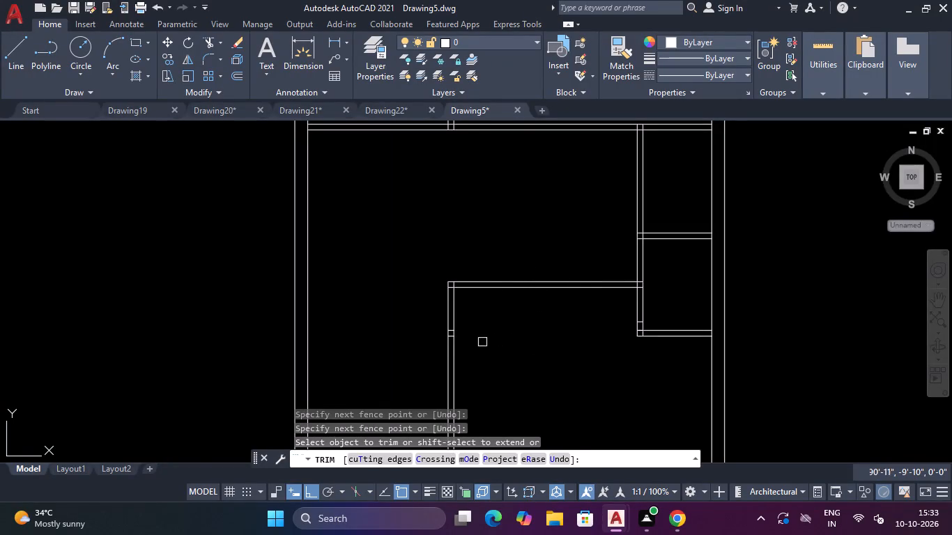
scroll(452, 341, "up", 4)
left_click(421, 251)
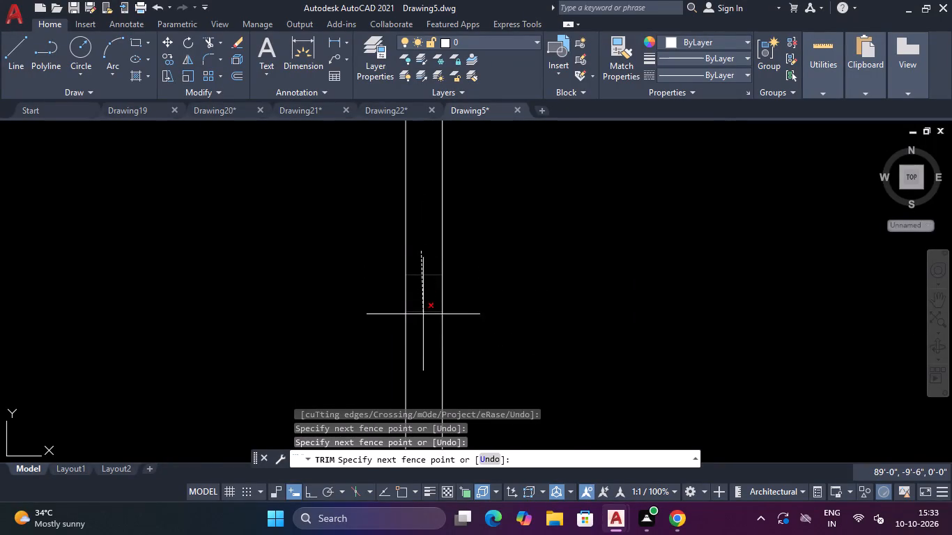
left_click(423, 323)
Trim the old jamb line and inner crossing lines where the right vertical partition meets the lower horizontal partition, leaving a clean corner.
scroll(476, 268, "down", 3)
scroll(624, 274, "down", 1)
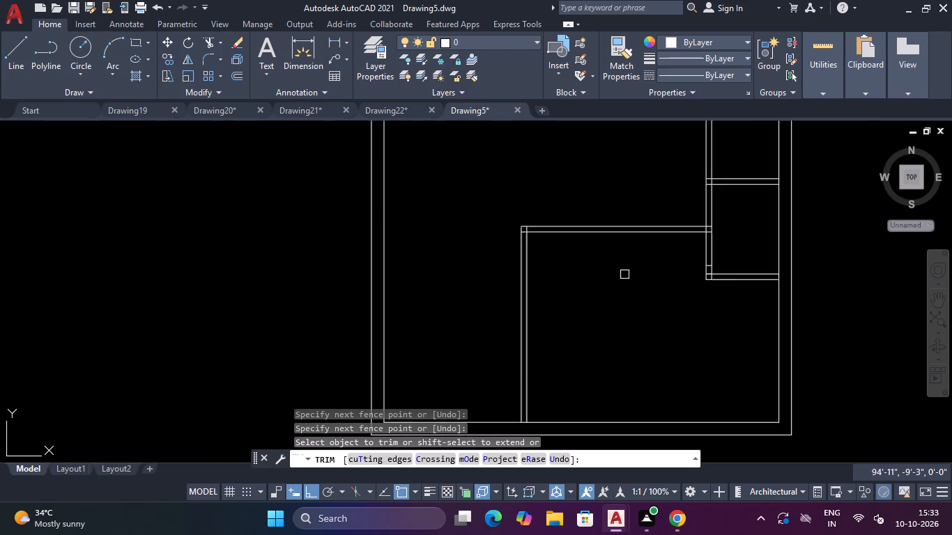
scroll(626, 274, "down", 2)
scroll(661, 269, "up", 7)
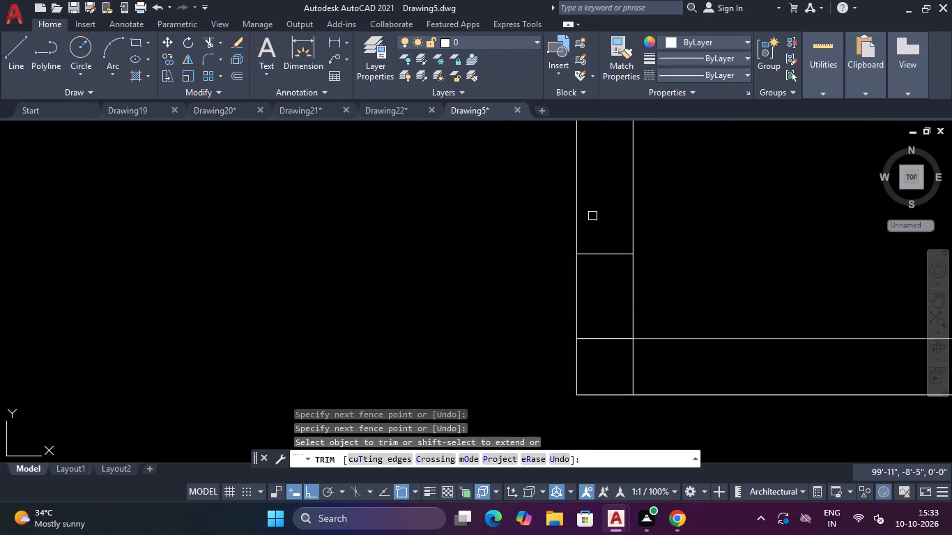
left_click(592, 216)
left_click(606, 355)
left_click(611, 364)
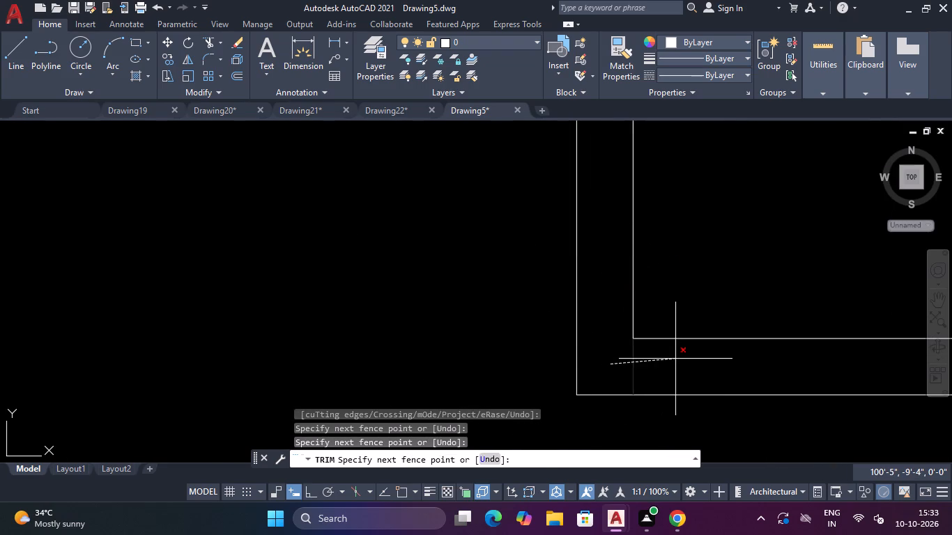
left_click(675, 359)
Trim the crossing lines where the middle horizontal partition meets the right vertical partition to open the junction.
scroll(675, 359, "down", 4)
scroll(661, 280, "up", 2)
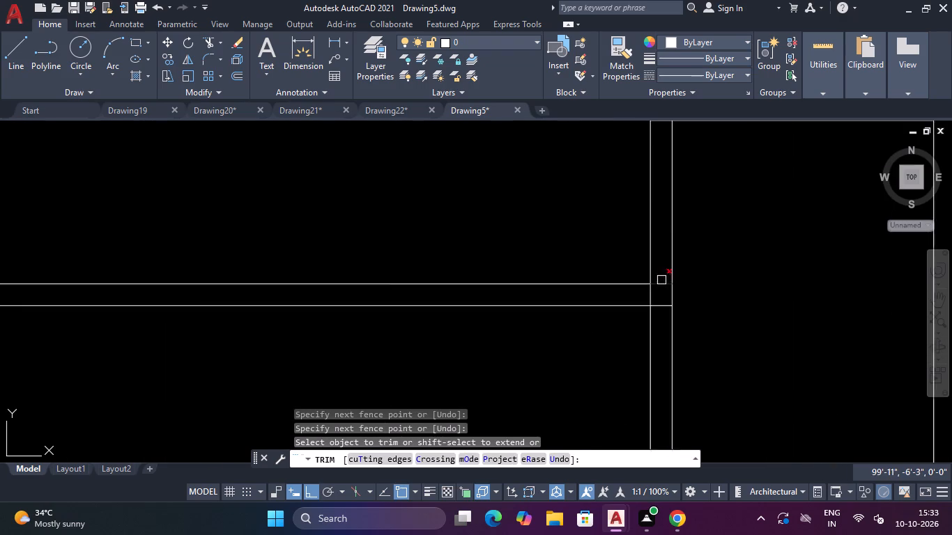
scroll(661, 280, "up", 2)
left_click(655, 277)
left_click(660, 366)
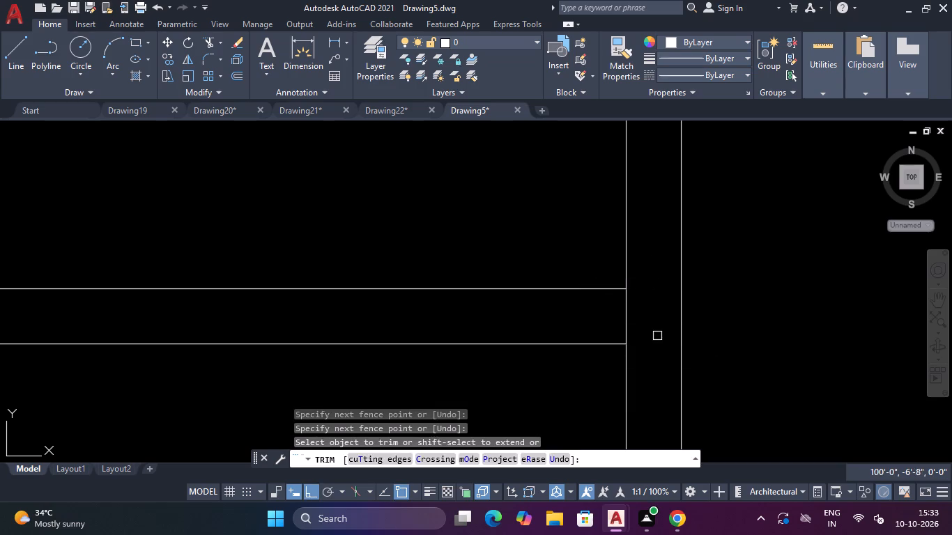
left_click(655, 327)
left_click(594, 311)
Trim the overlapping inner lines at the corner where the middle horizontal partition meets the left vertical partition.
scroll(594, 311, "down", 3)
scroll(91, 312, "up", 4)
left_click(638, 305)
double_click(581, 316)
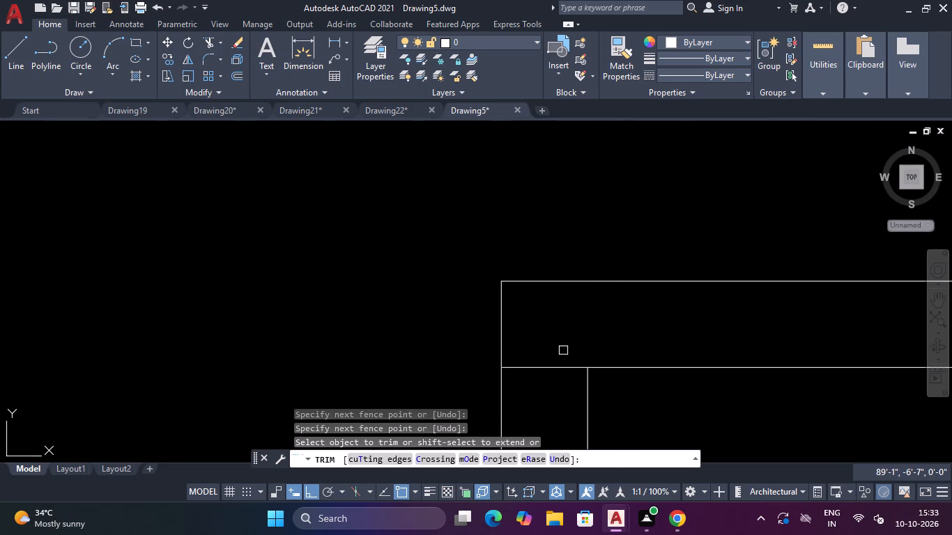
left_click(565, 345)
left_click(559, 385)
Open both ends of the short partition between the two small rooms by trimming its junctions with the vertical partition and outer wall.
scroll(576, 361, "down", 8)
scroll(659, 319, "up", 5)
left_click(630, 344)
left_click(631, 383)
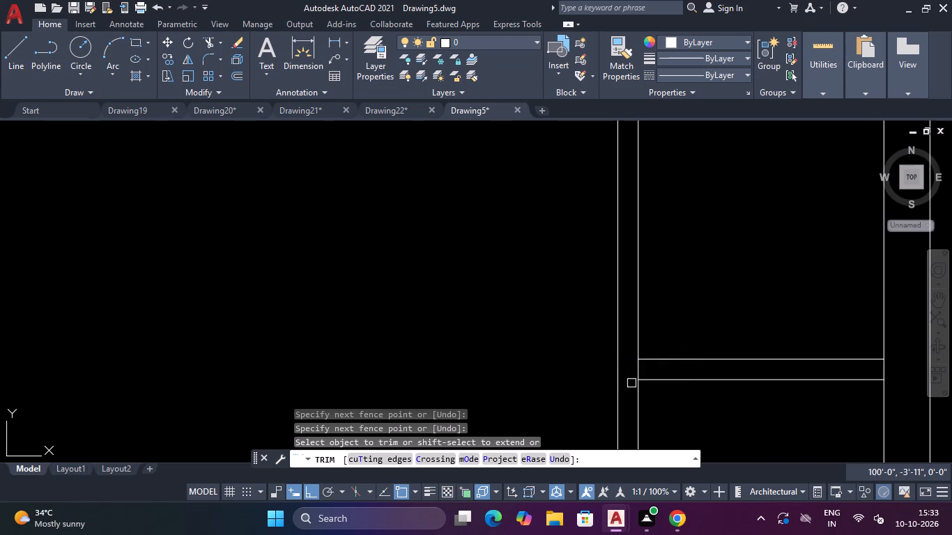
left_click(630, 371)
left_click(686, 364)
scroll(693, 366, "down", 4)
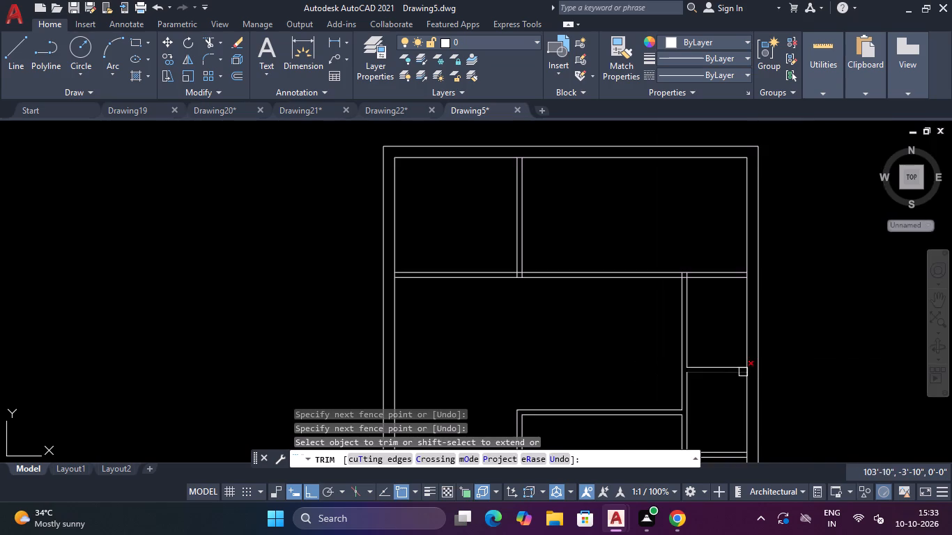
scroll(746, 372, "up", 5)
left_click(739, 361)
left_click(694, 355)
Trim the upper horizontal partition's junctions with the east outer wall and the right vertical partition.
scroll(703, 352, "down", 4)
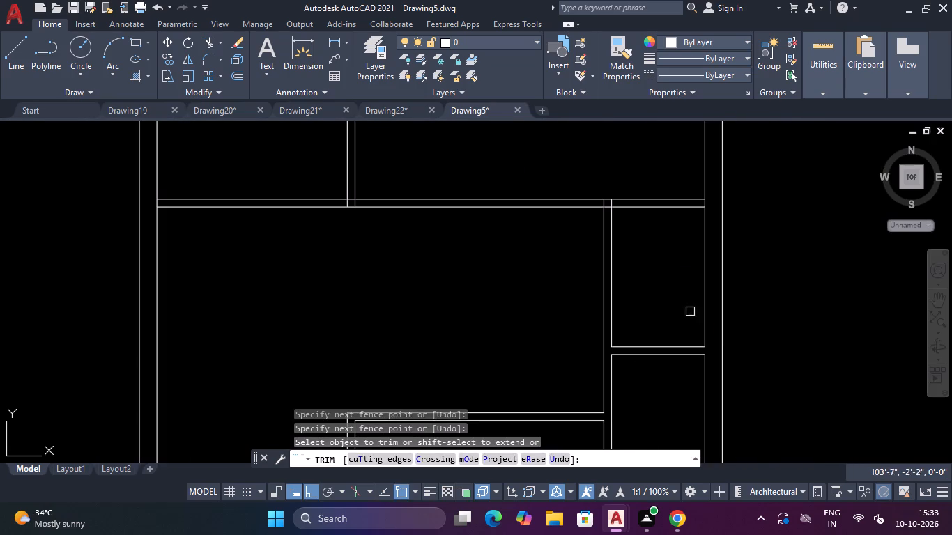
scroll(690, 301, "down", 4)
scroll(691, 276, "up", 4)
scroll(663, 333, "up", 3)
left_click(669, 323)
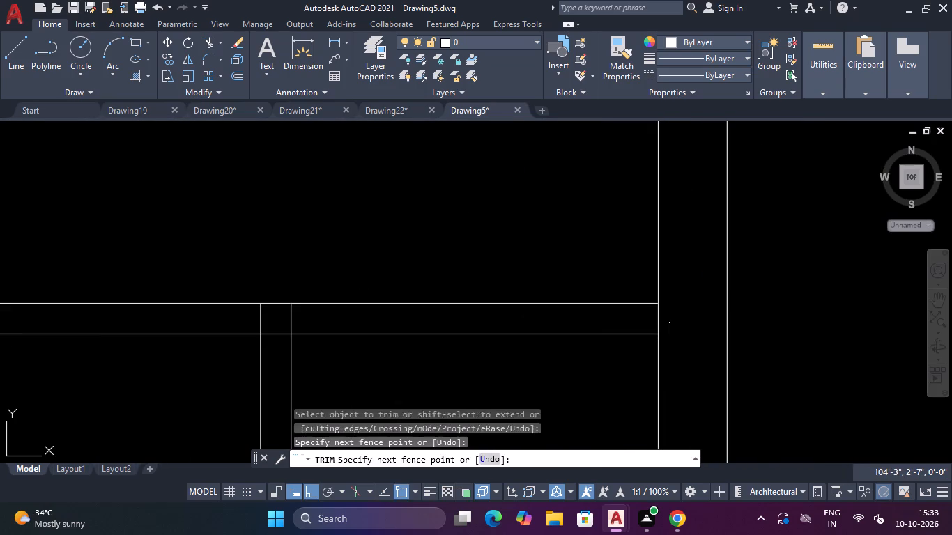
left_click(631, 319)
left_click(314, 317)
left_click(158, 323)
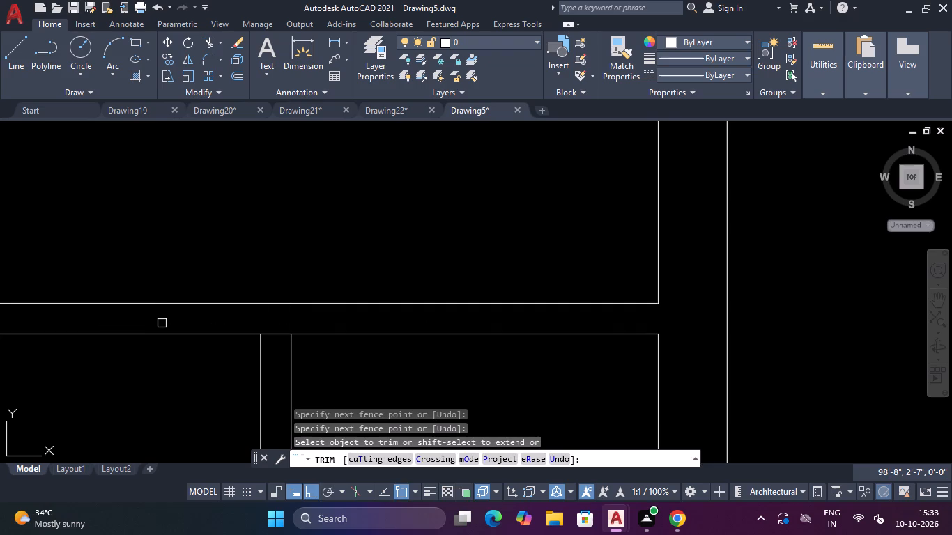
left_click(270, 316)
left_click(273, 346)
Trim the upper vertical partition's junctions with the top outer wall and the upper horizontal partition.
scroll(282, 338, "down", 5)
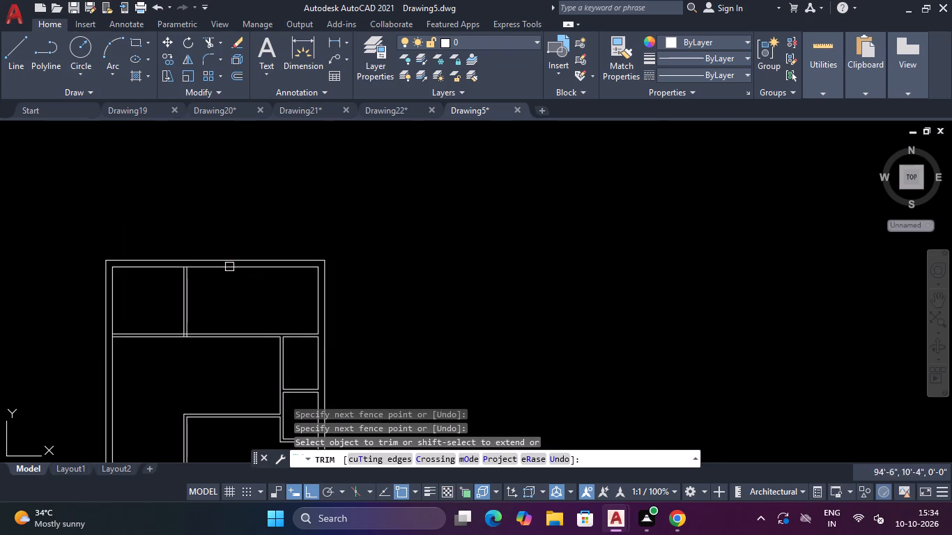
scroll(181, 263, "up", 5)
left_click(219, 288)
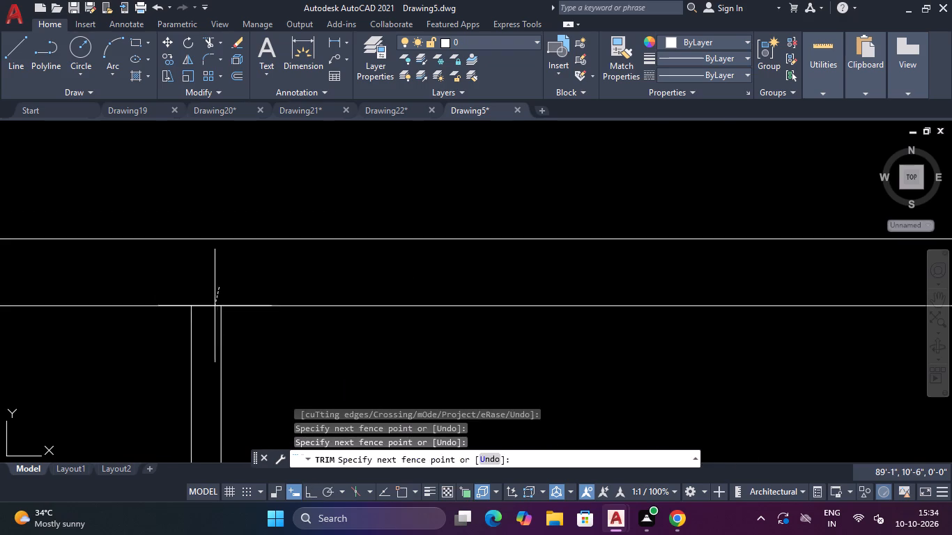
left_click(212, 312)
scroll(217, 307, "down", 5)
scroll(212, 383, "up", 5)
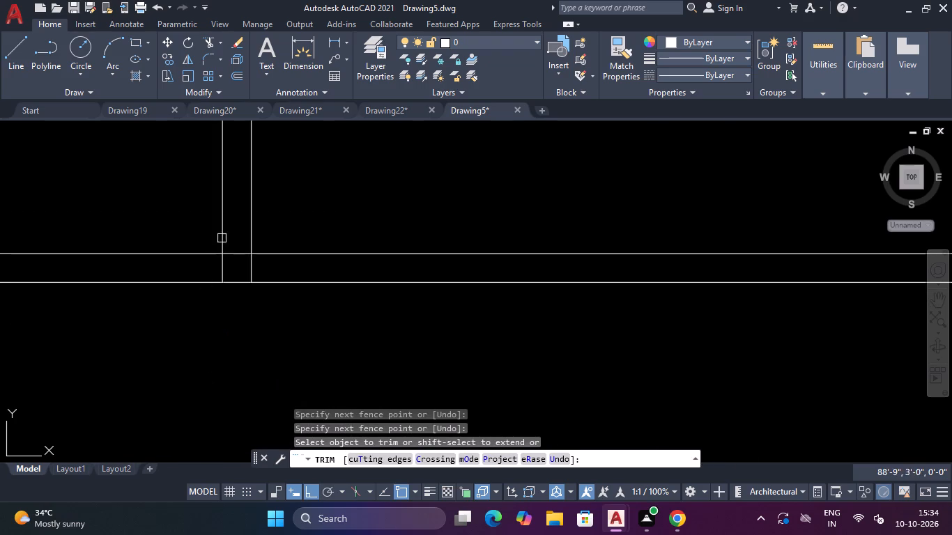
left_click(232, 232)
left_click(244, 271)
left_click(244, 271)
left_click(268, 272)
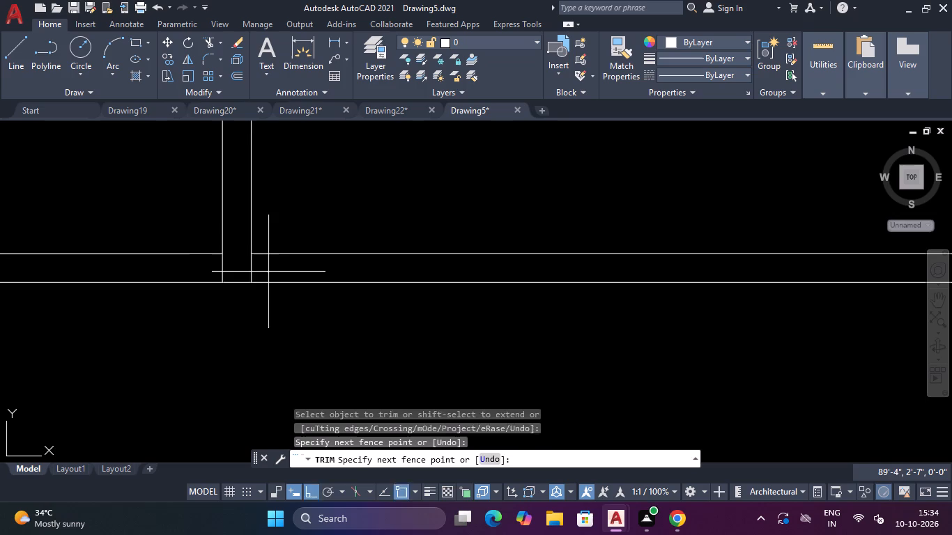
left_click(197, 271)
Trim the west outer wall's inner face between the two lines of the upper horizontal partition.
scroll(197, 271, "down", 6)
scroll(141, 264, "up", 5)
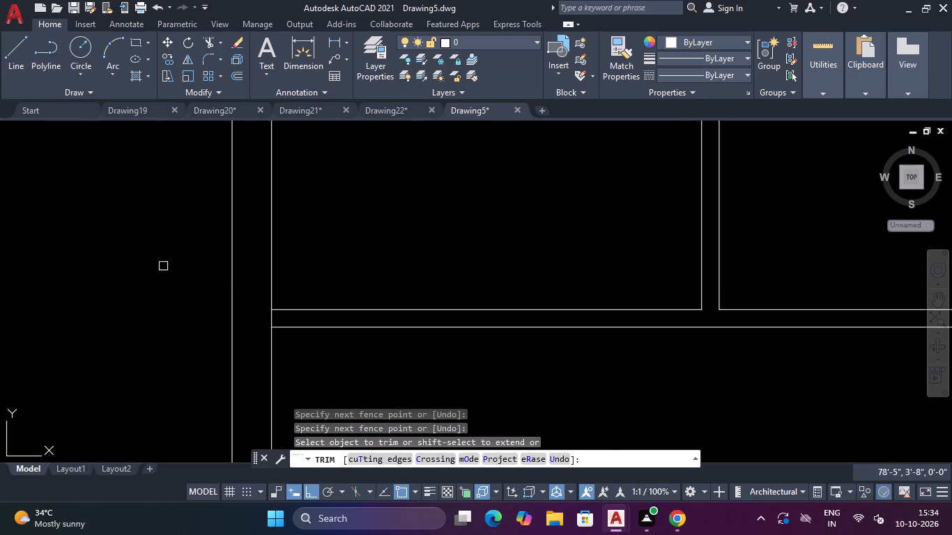
left_click(267, 319)
scroll(305, 316, "down", 5)
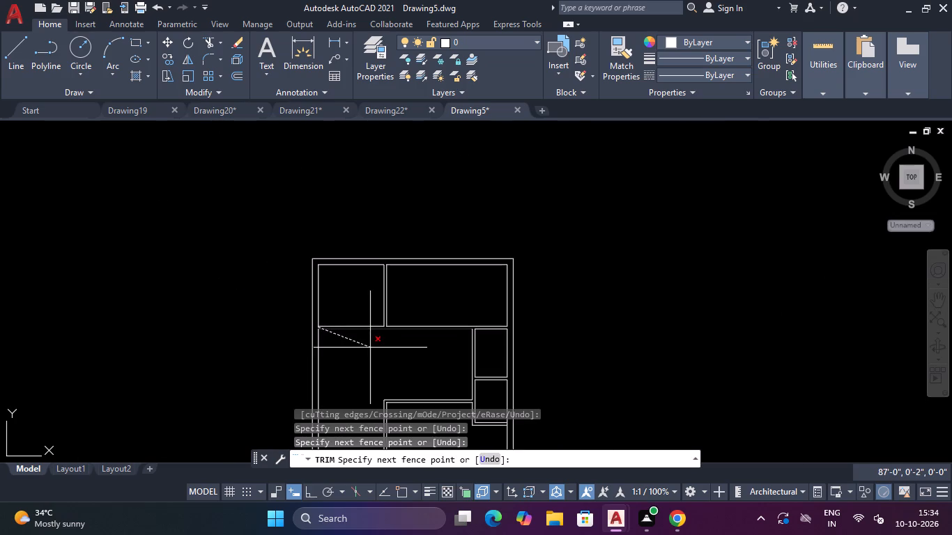
key("Escape")
scroll(296, 325, "up", 3)
key("space")
scroll(366, 338, "up", 4)
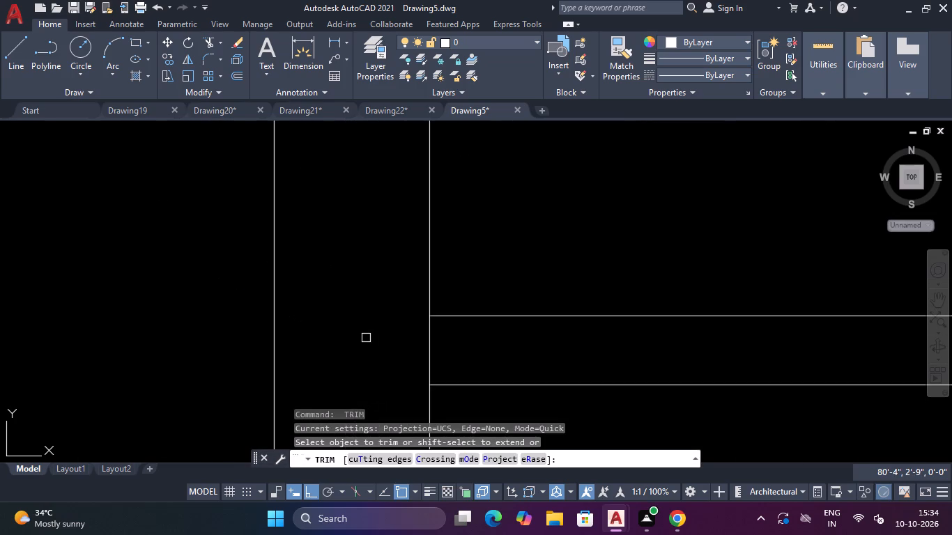
left_click(371, 339)
left_click(453, 344)
Trim the bottom outer wall's inner face between the two lines of the lower-left vertical partition.
scroll(456, 344, "down", 9)
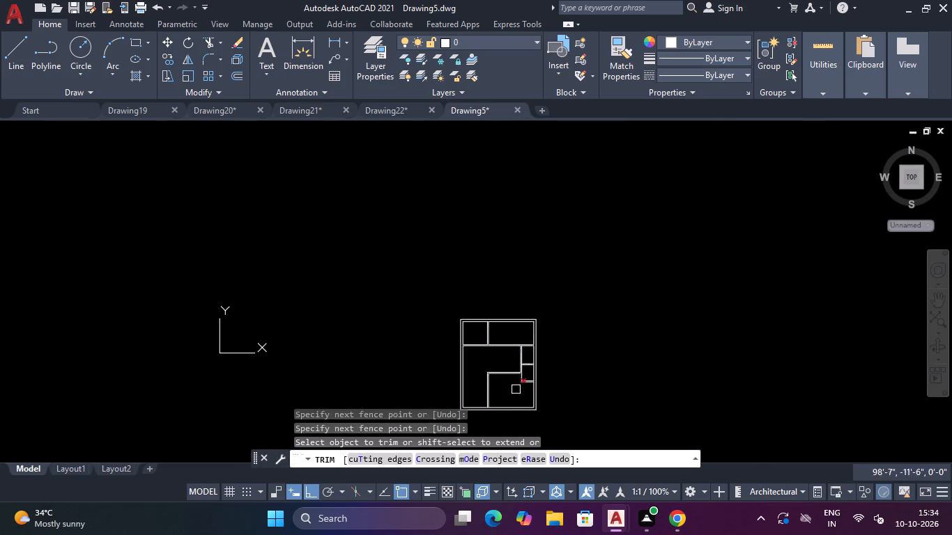
scroll(499, 406, "up", 5)
scroll(417, 332, "down", 5)
scroll(406, 348, "up", 5)
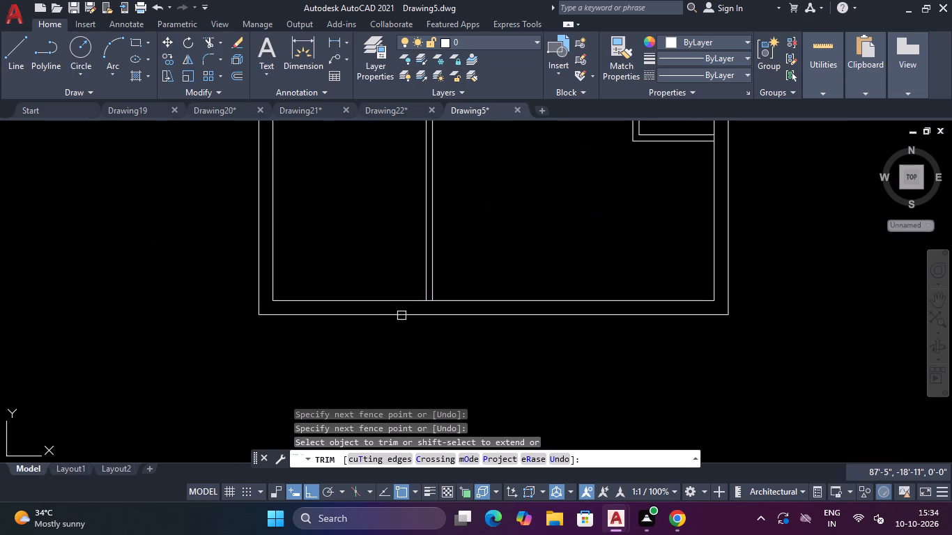
key("space")
key("space")
scroll(417, 300, "up", 5)
left_click(515, 288)
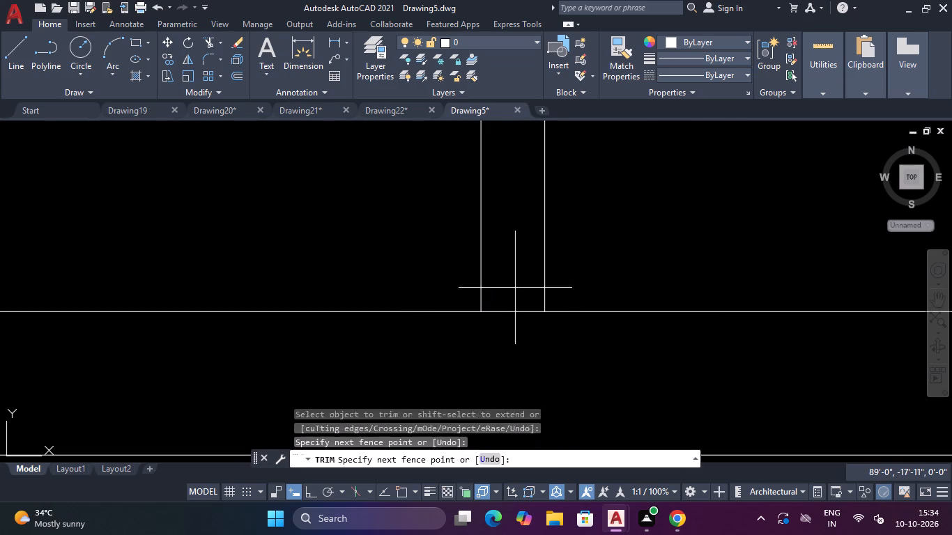
left_click(511, 311)
left_click(507, 333)
left_click(511, 299)
scroll(511, 299, "down", 5)
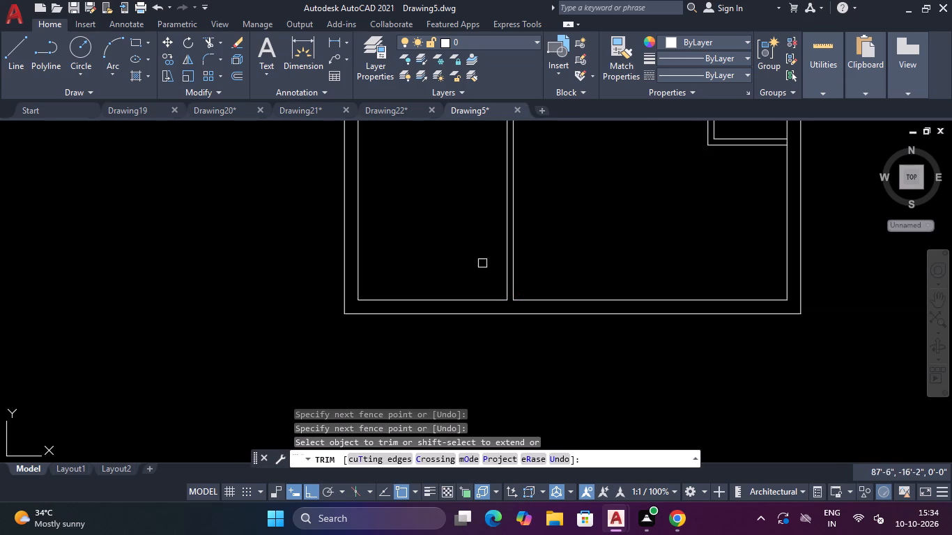
scroll(482, 245, "down", 3)
key("Escape")
key("Escape")
scroll(549, 169, "up", 3)
key("Escape")
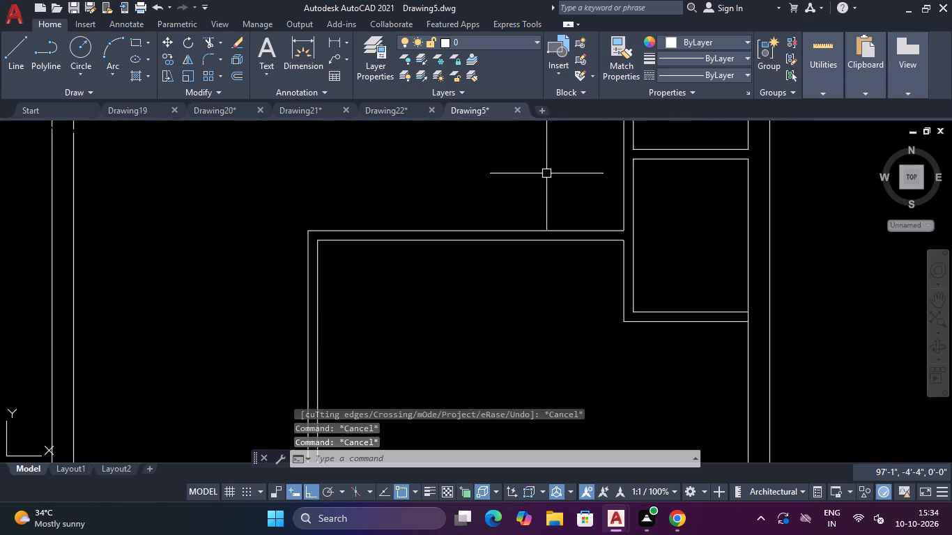
key("Escape")
Draw a line across the right vertical partition, level with the upper face of the lower horizontal partition.
type("L")
key("space")
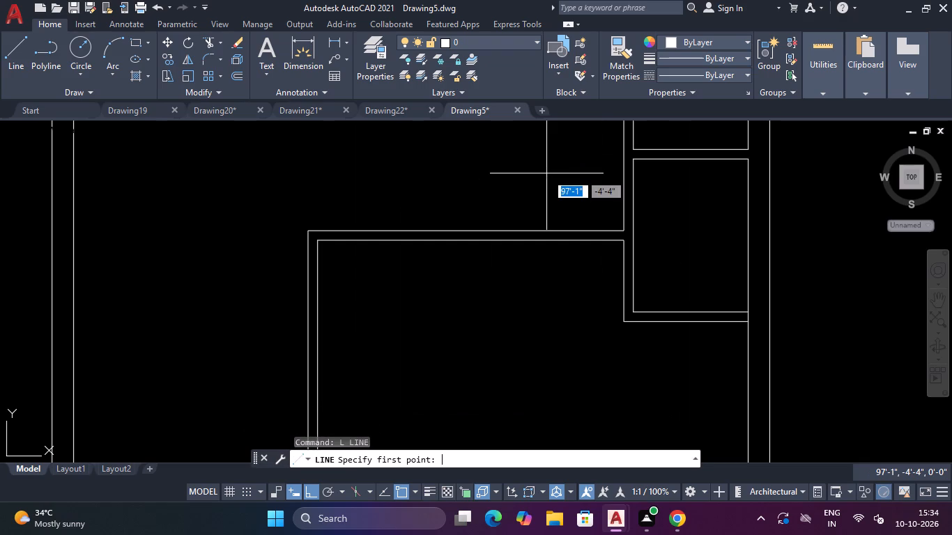
scroll(640, 311, "up", 2)
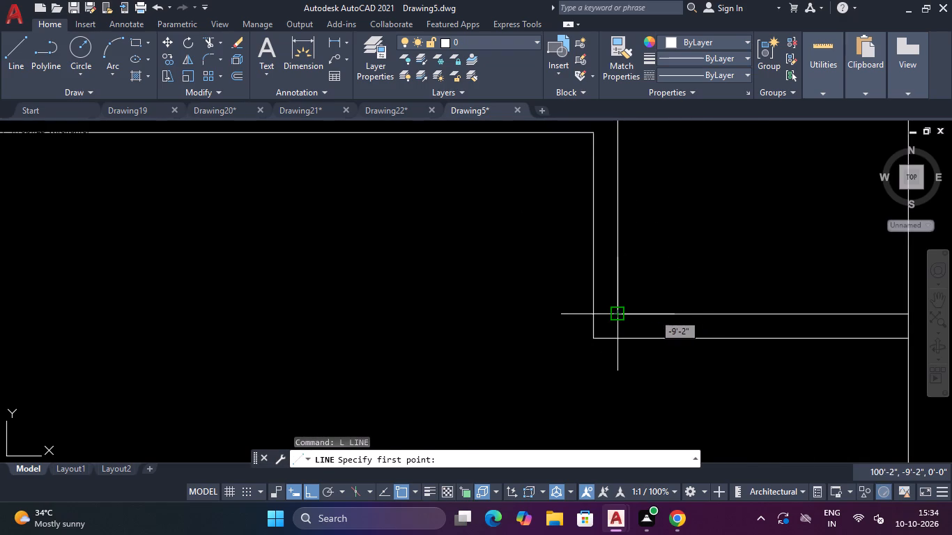
left_click(616, 313)
left_click(595, 313)
key("Escape")
Offset the line across the right vertical partition 6" upward to mark the door's lower jamb.
type("O")
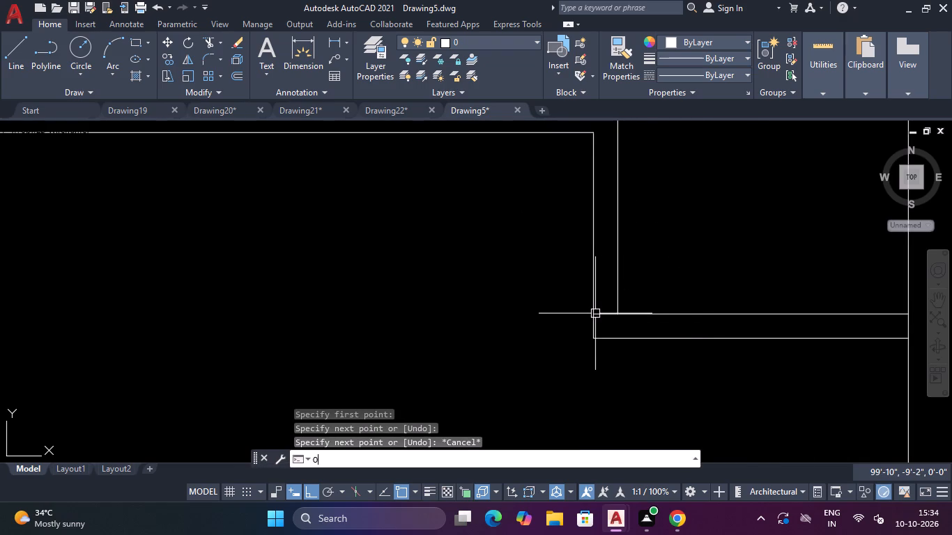
key("space")
type("6\"")
key("Return")
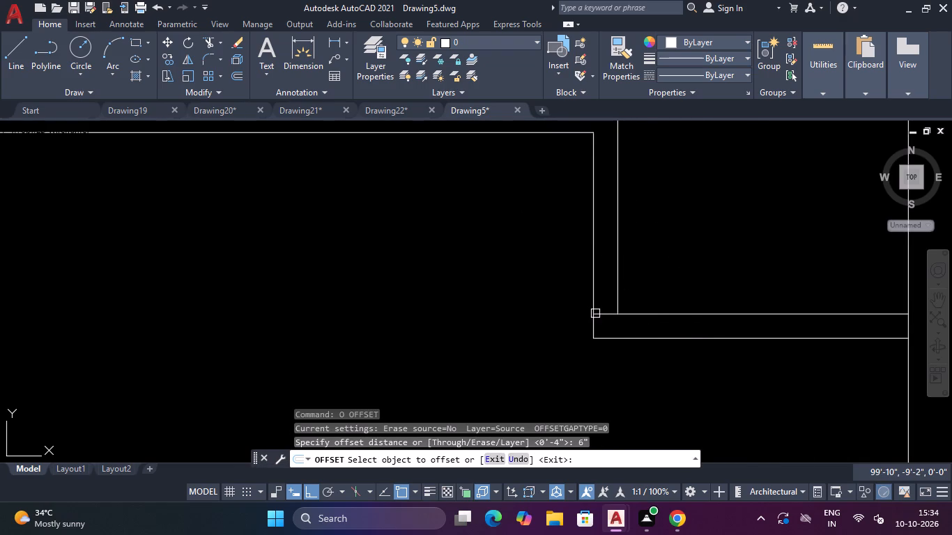
left_click(601, 313)
left_click(606, 291)
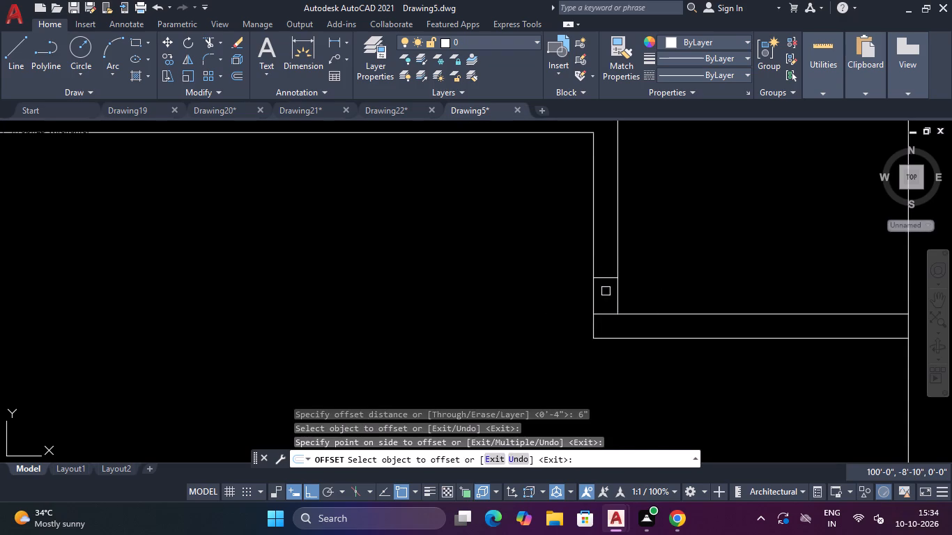
key("Escape")
key("Escape")
Offset the lower jamb line 2' upward to mark the other side of the door opening.
type("O")
key("space")
type("2'")
key("Return")
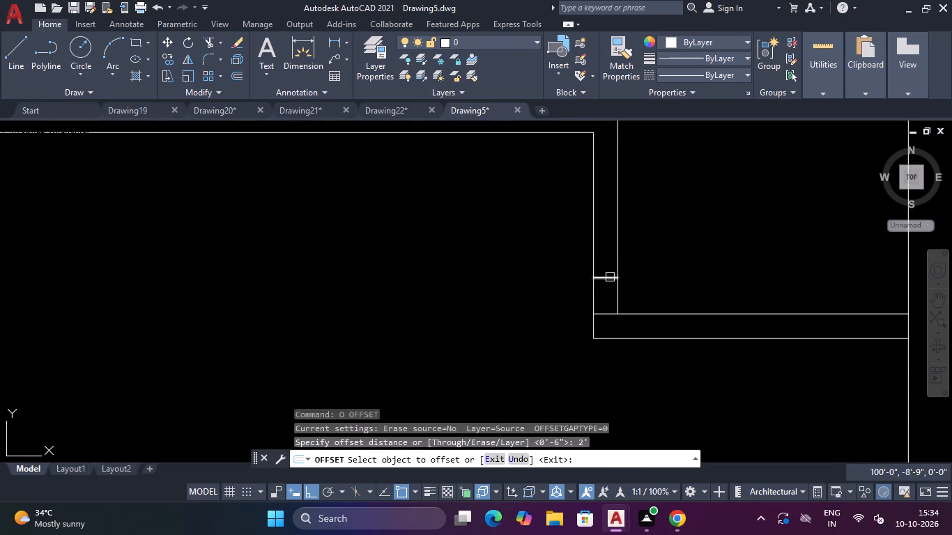
left_click(611, 274)
scroll(611, 250, "down", 3)
scroll(611, 246, "up", 2)
left_click(611, 246)
key("Escape")
key("Escape")
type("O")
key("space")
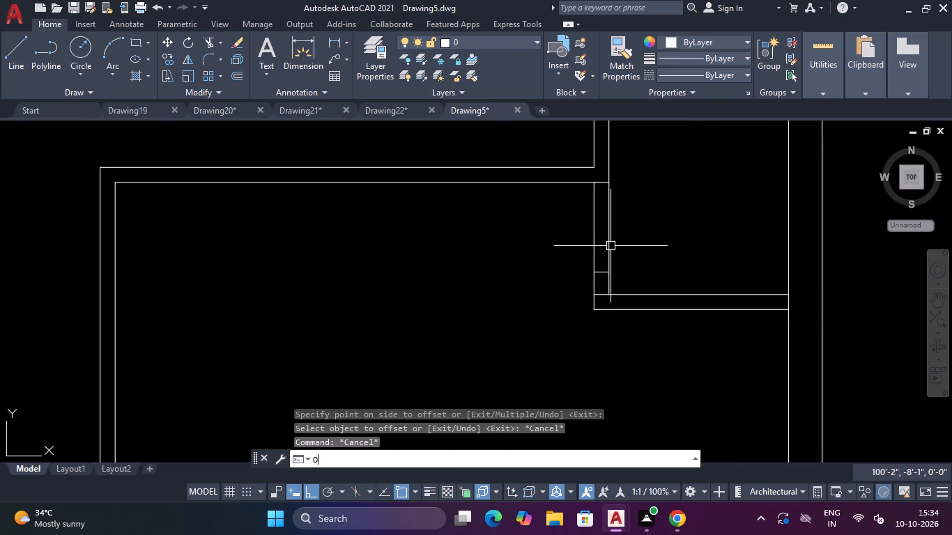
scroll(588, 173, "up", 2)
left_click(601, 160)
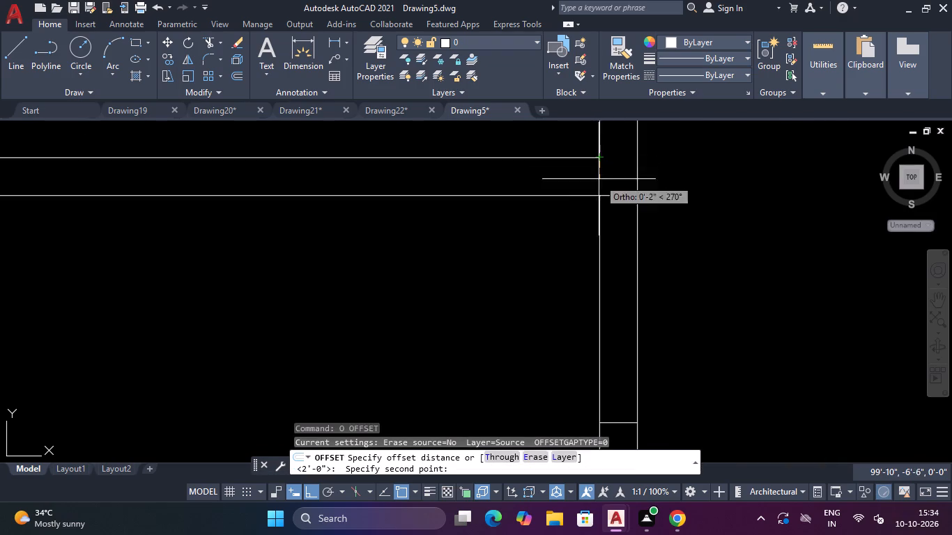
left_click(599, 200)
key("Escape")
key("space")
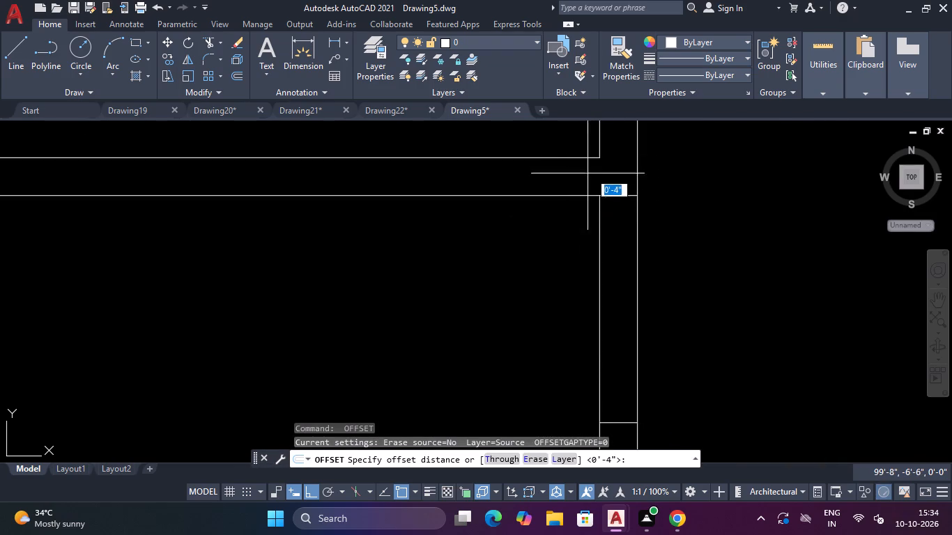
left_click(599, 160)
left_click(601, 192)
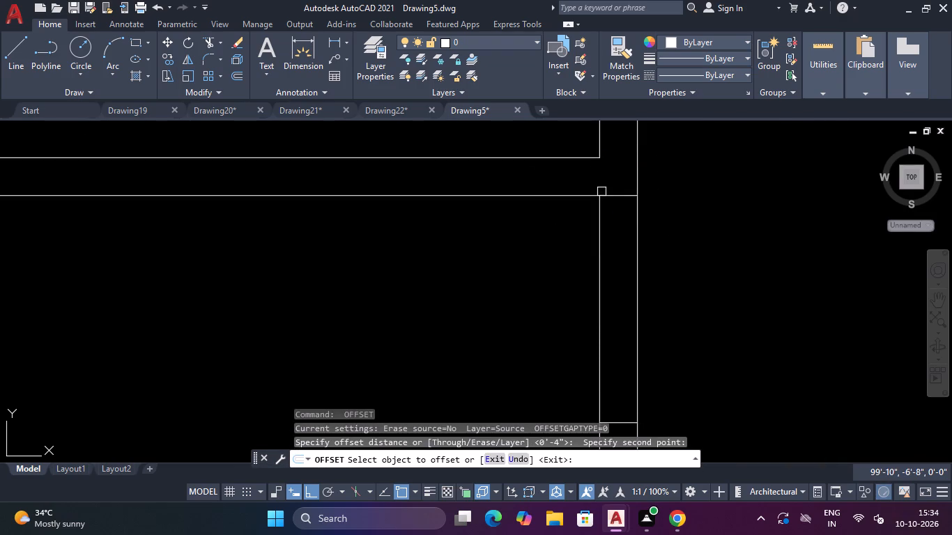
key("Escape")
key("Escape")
Draw a vertical line across the long horizontal partition where it meets the left face of the right vertical partition.
key("l")
key("space")
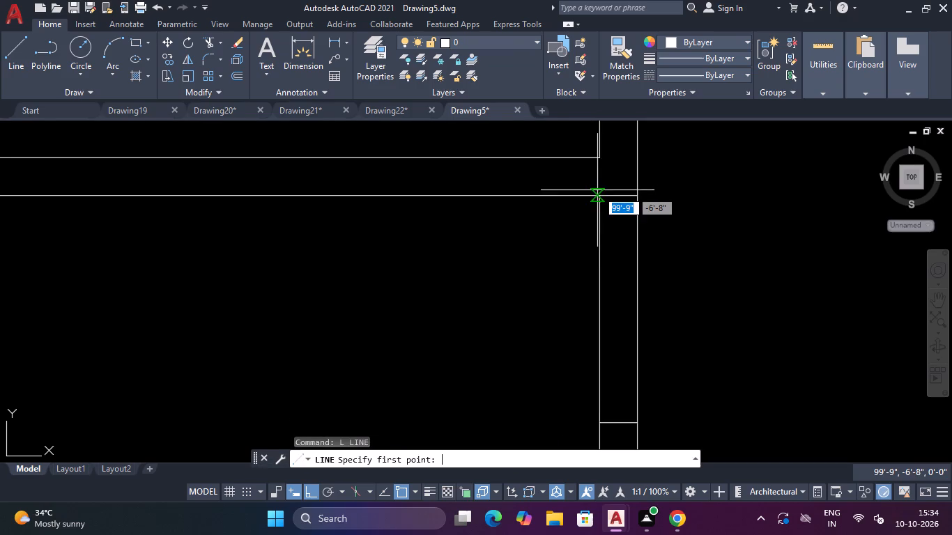
left_click(599, 160)
left_click(598, 194)
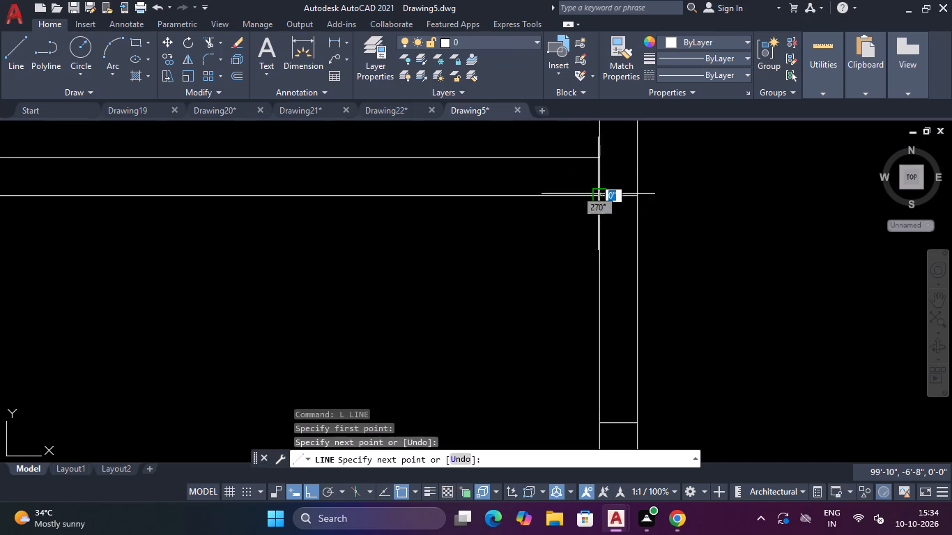
key("Escape")
Offset the line across the horizontal partition's right end 6" to the left to mark a door jamb.
type("O")
key("space")
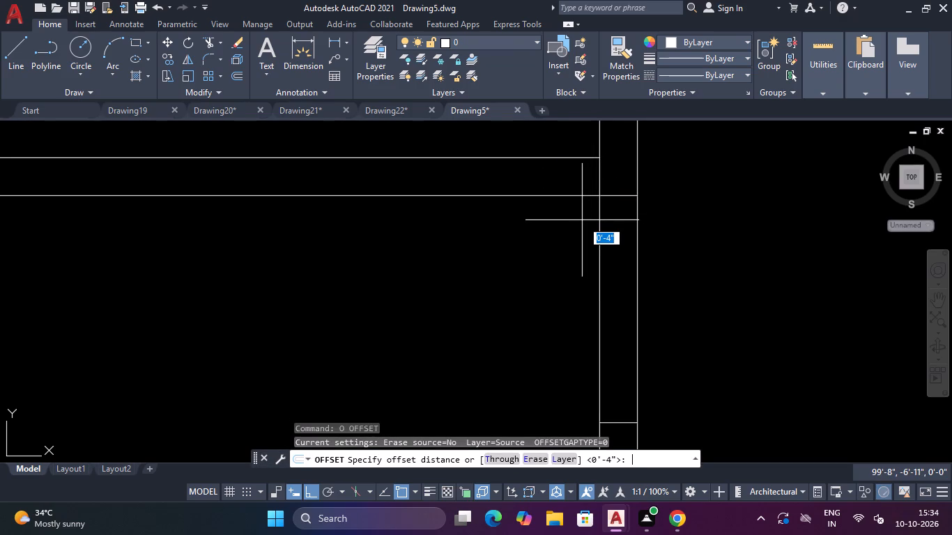
key("6")
key("shift+quotedbl")
key("Return")
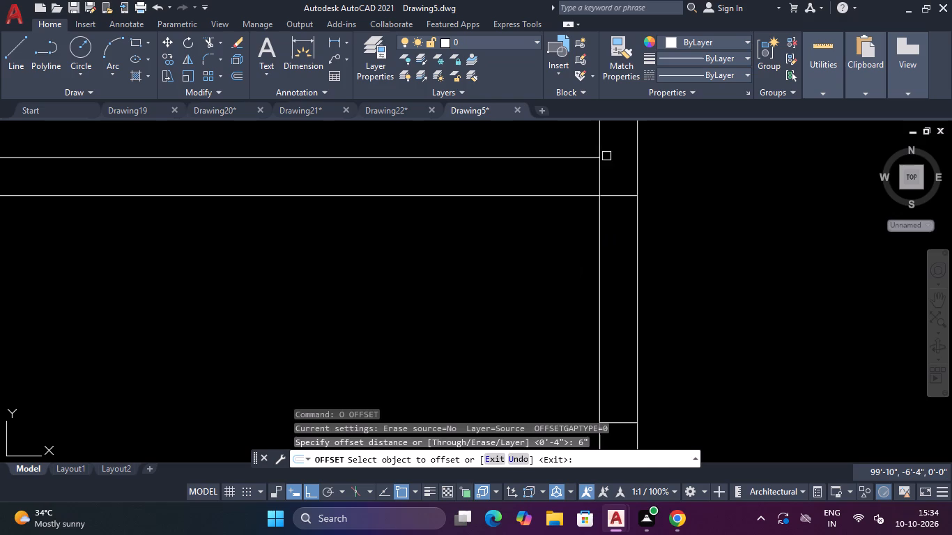
left_click(601, 168)
left_click(556, 177)
key("Escape")
key("Escape")
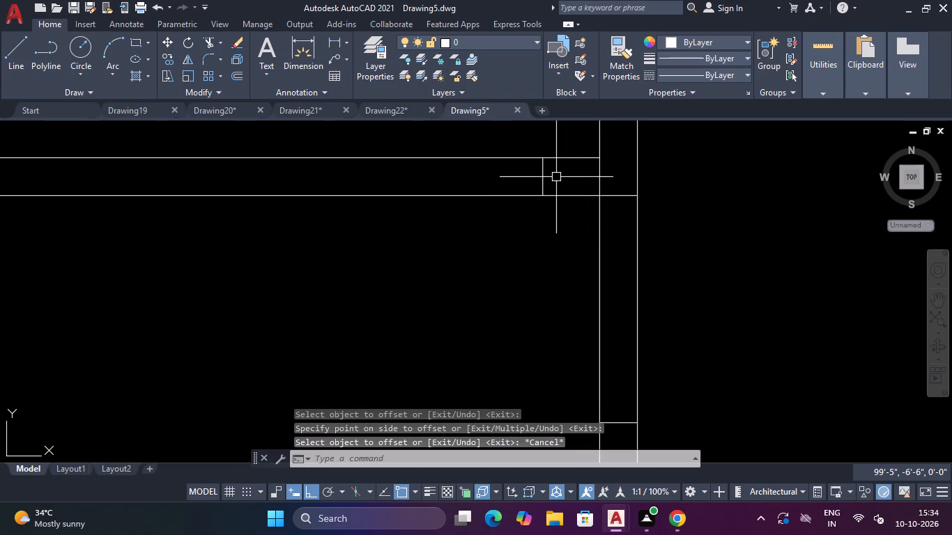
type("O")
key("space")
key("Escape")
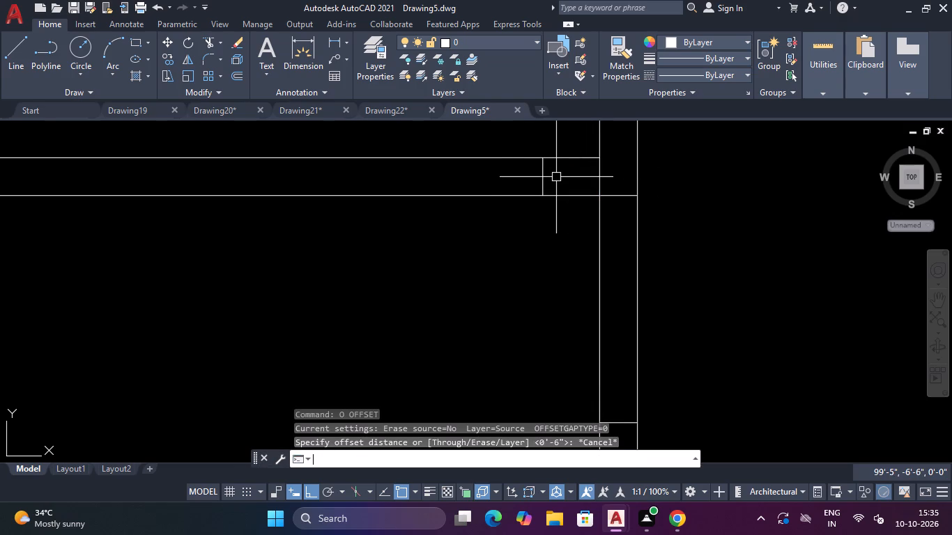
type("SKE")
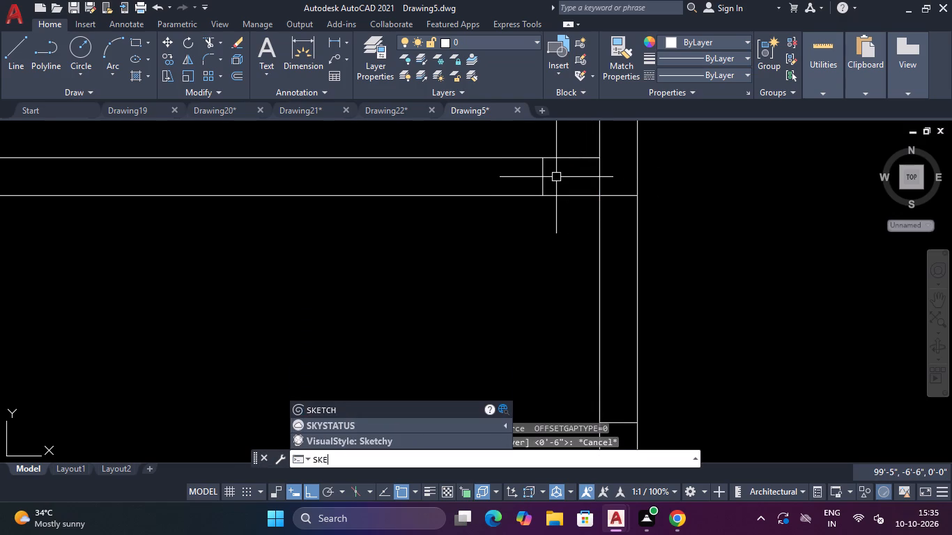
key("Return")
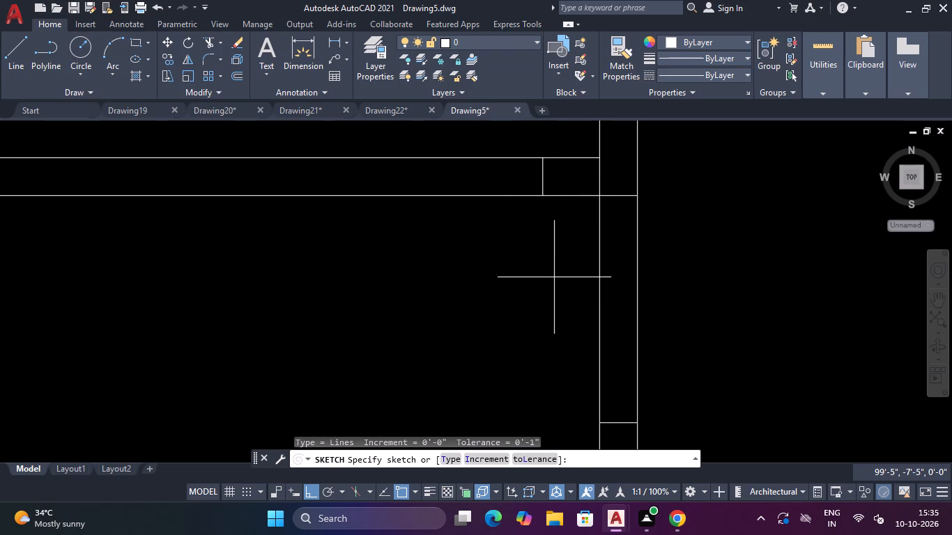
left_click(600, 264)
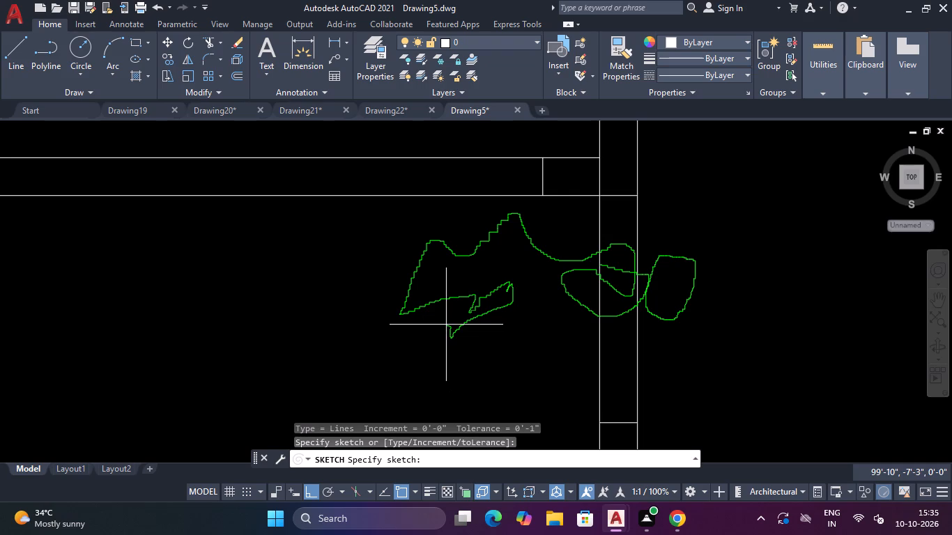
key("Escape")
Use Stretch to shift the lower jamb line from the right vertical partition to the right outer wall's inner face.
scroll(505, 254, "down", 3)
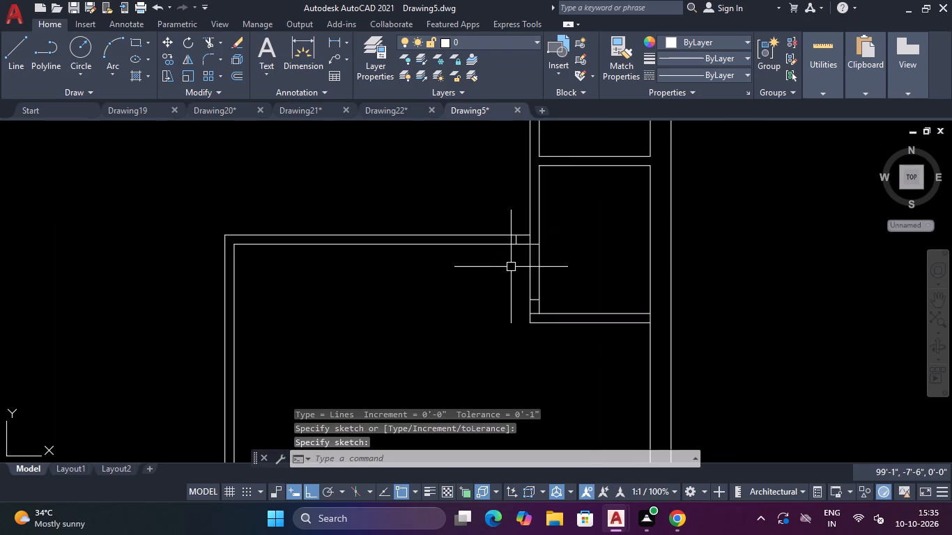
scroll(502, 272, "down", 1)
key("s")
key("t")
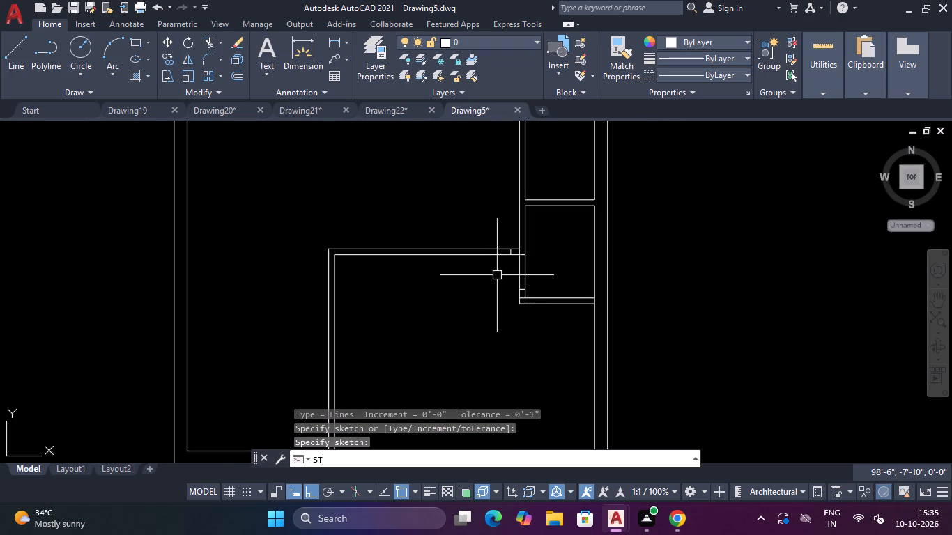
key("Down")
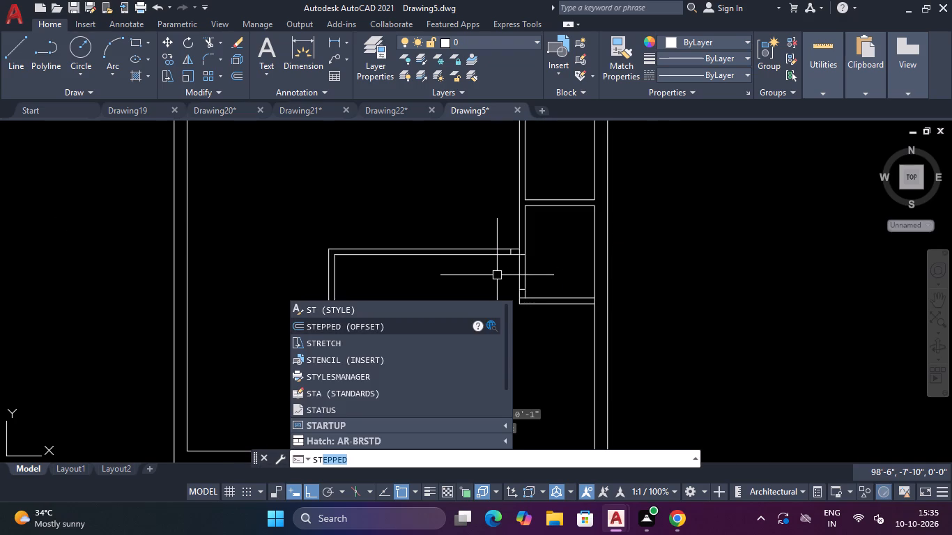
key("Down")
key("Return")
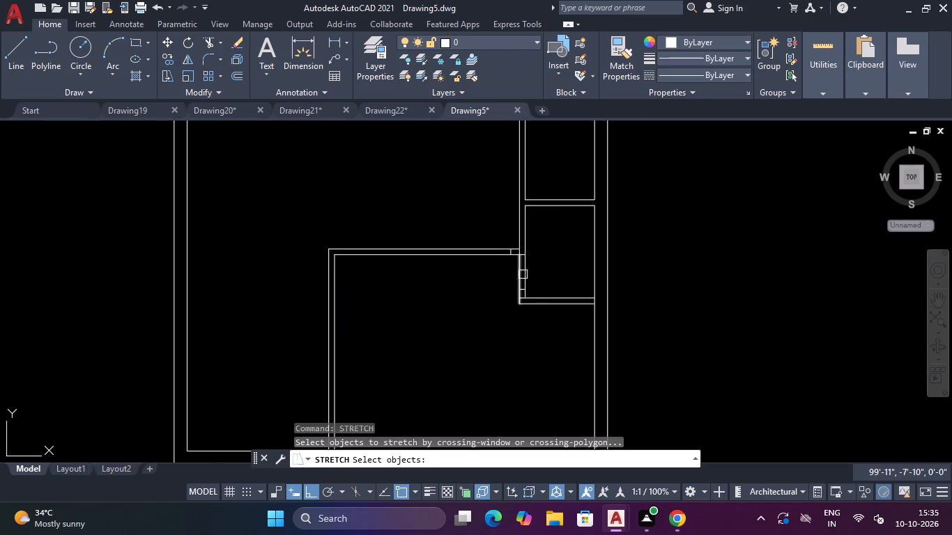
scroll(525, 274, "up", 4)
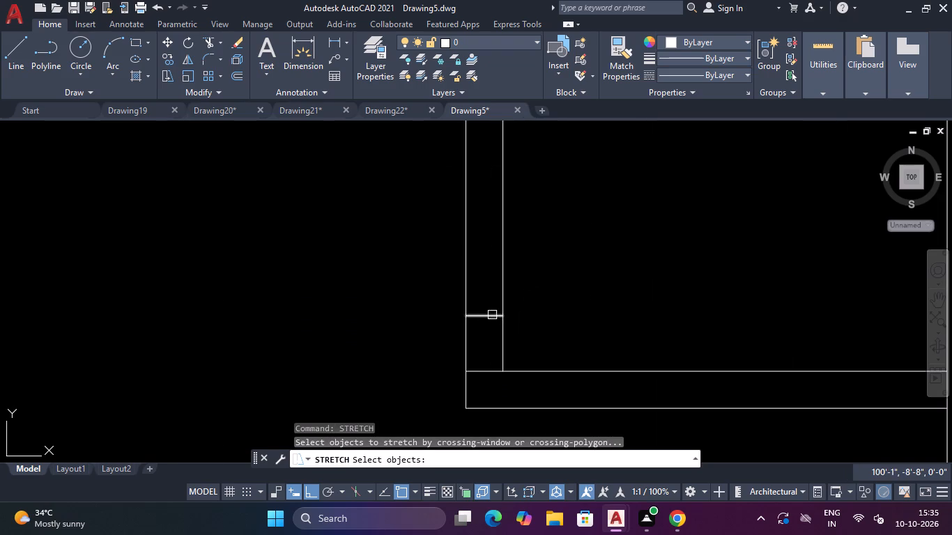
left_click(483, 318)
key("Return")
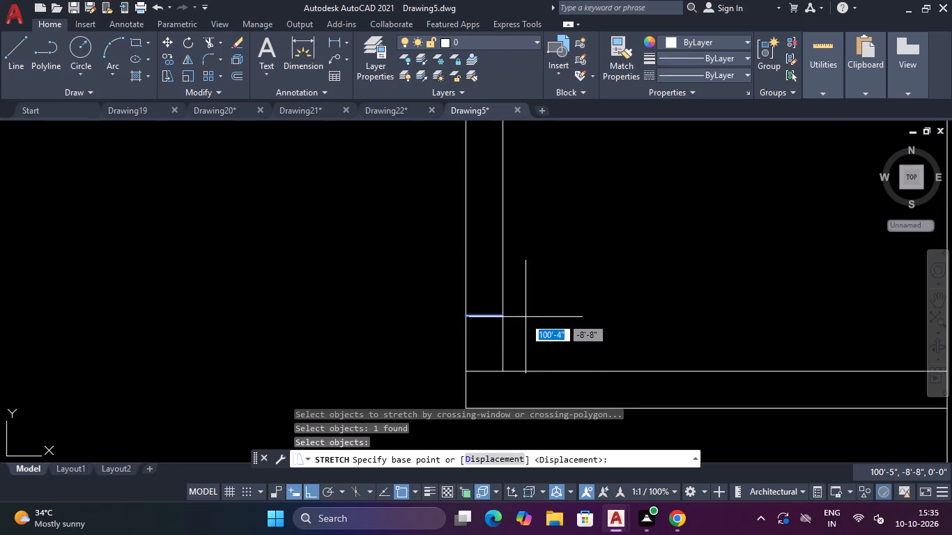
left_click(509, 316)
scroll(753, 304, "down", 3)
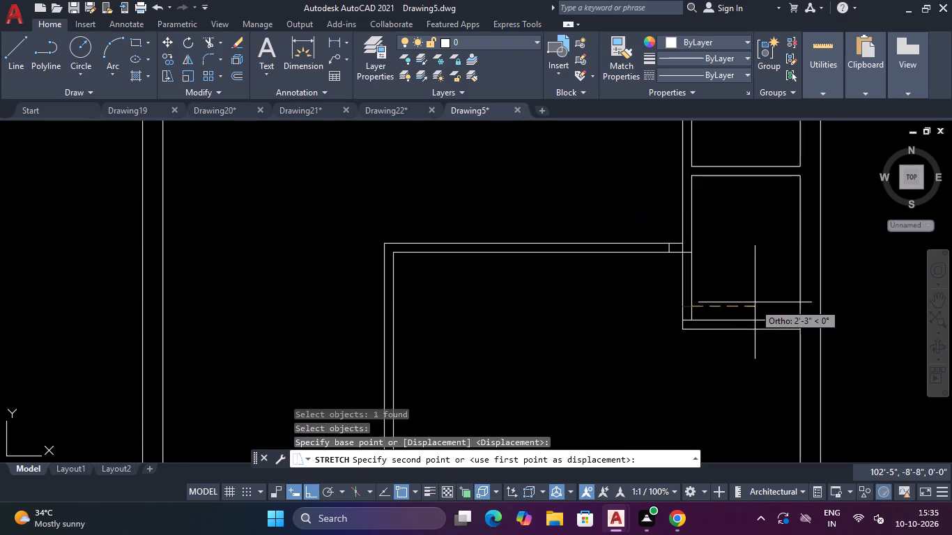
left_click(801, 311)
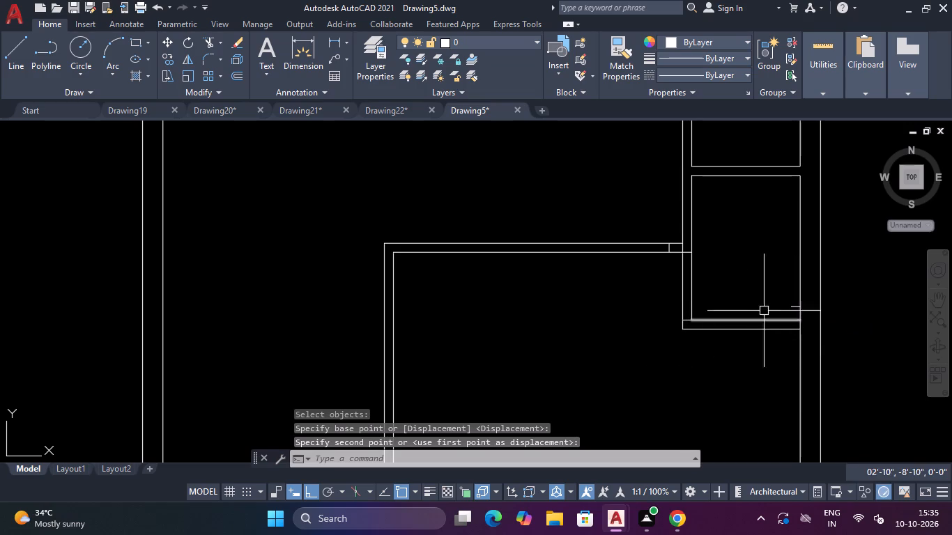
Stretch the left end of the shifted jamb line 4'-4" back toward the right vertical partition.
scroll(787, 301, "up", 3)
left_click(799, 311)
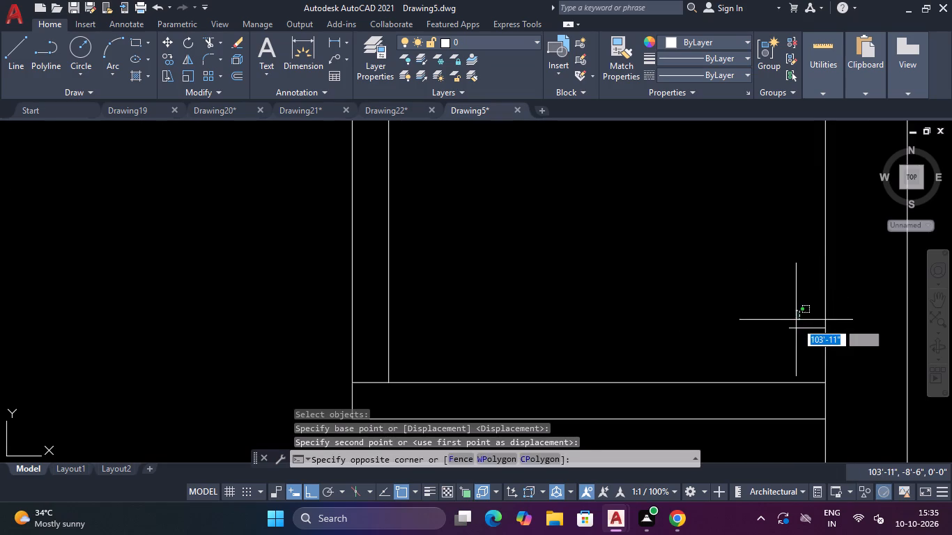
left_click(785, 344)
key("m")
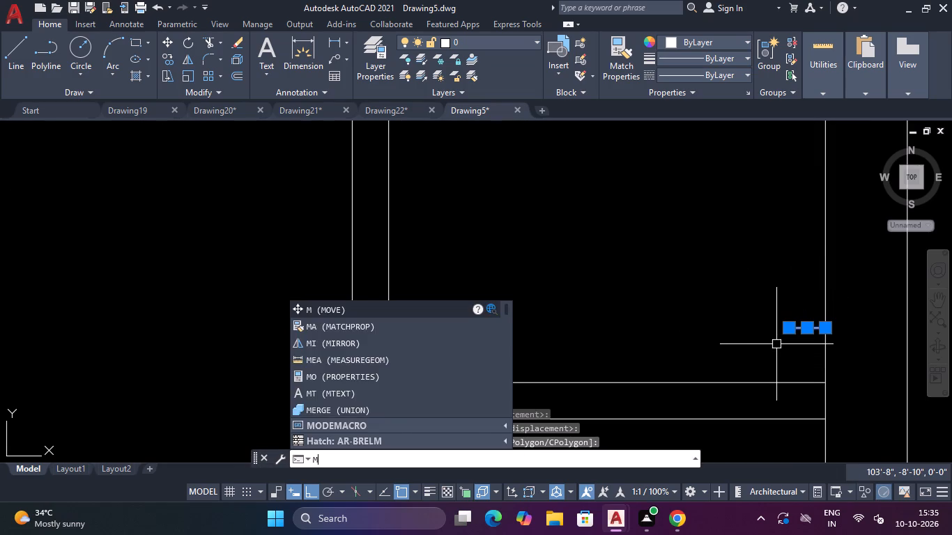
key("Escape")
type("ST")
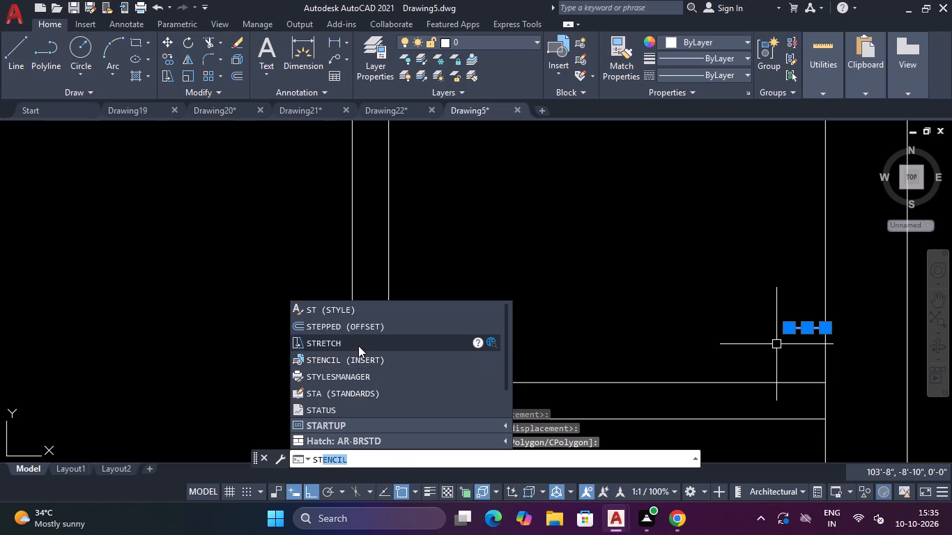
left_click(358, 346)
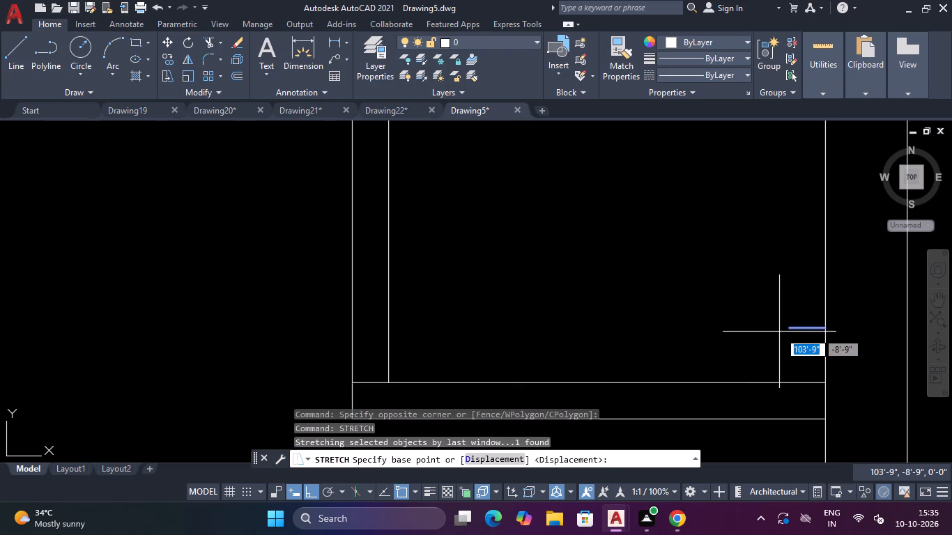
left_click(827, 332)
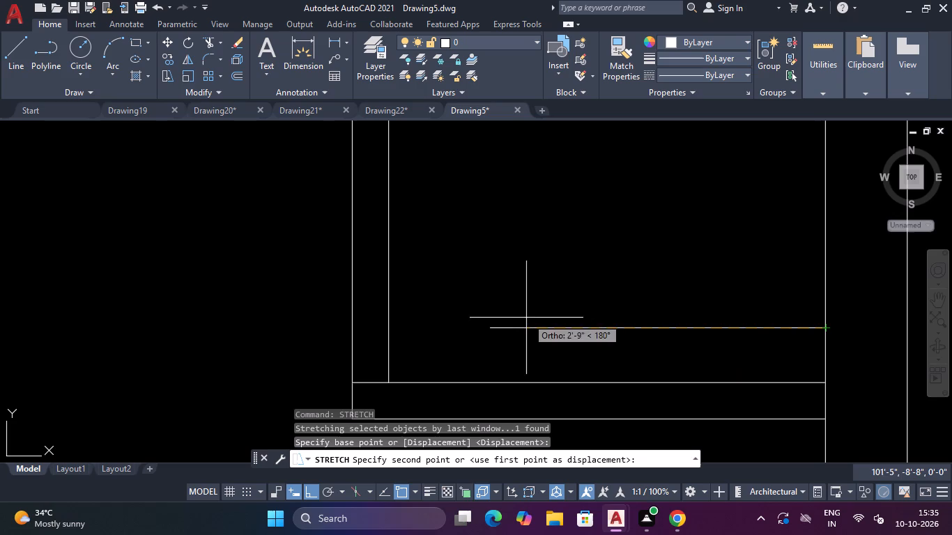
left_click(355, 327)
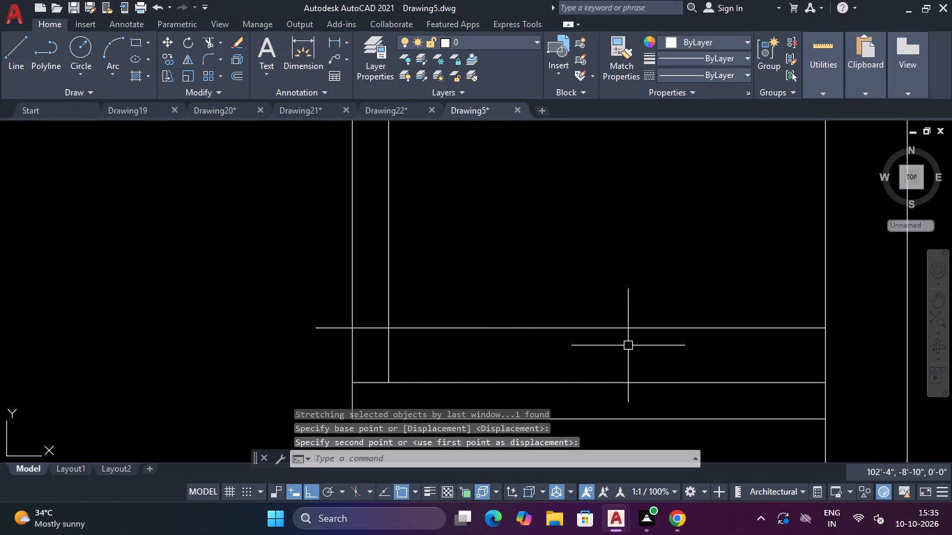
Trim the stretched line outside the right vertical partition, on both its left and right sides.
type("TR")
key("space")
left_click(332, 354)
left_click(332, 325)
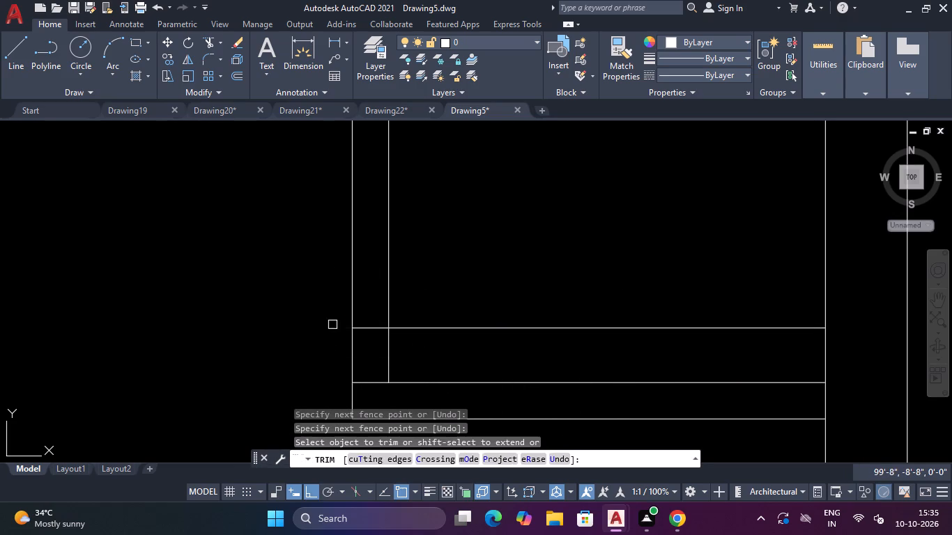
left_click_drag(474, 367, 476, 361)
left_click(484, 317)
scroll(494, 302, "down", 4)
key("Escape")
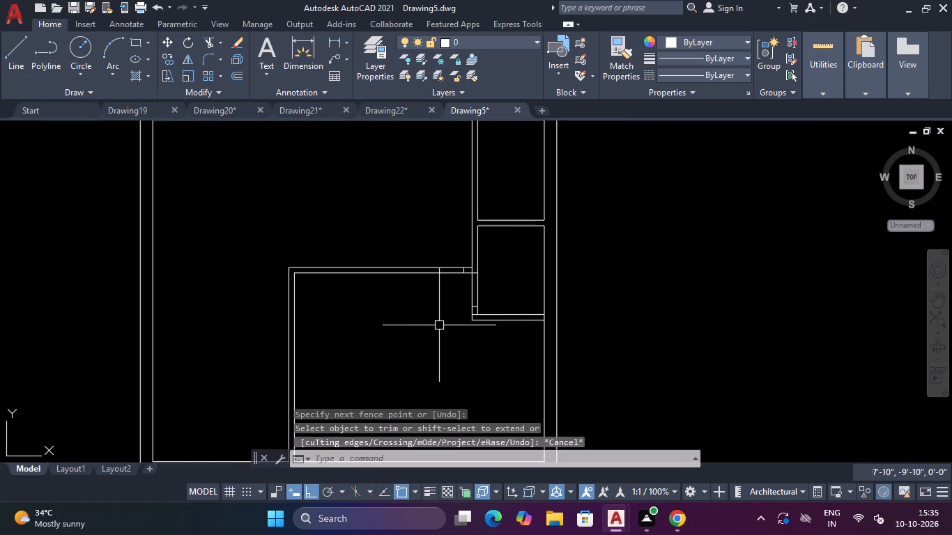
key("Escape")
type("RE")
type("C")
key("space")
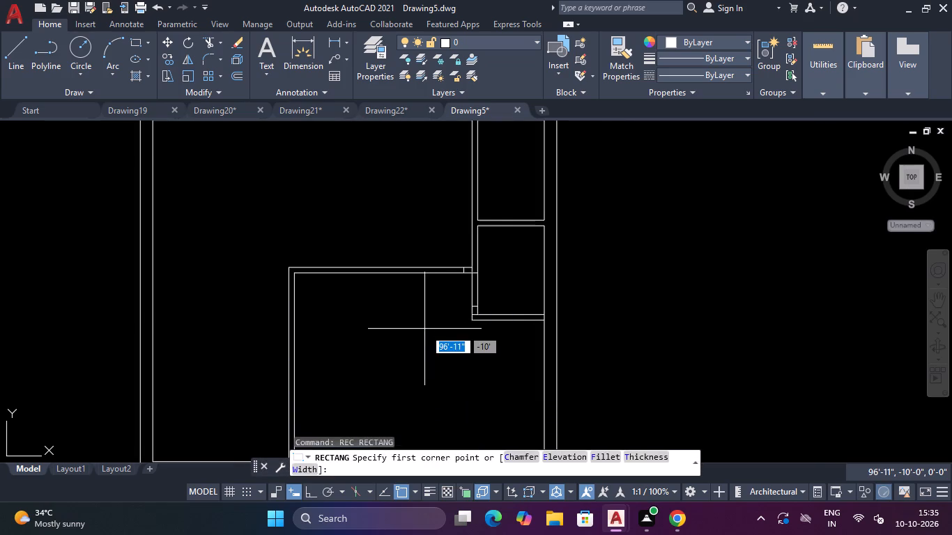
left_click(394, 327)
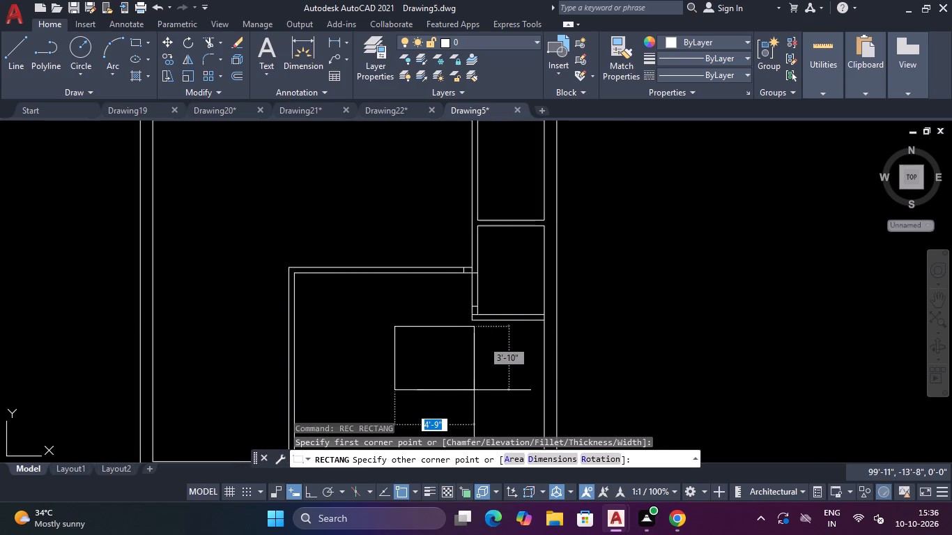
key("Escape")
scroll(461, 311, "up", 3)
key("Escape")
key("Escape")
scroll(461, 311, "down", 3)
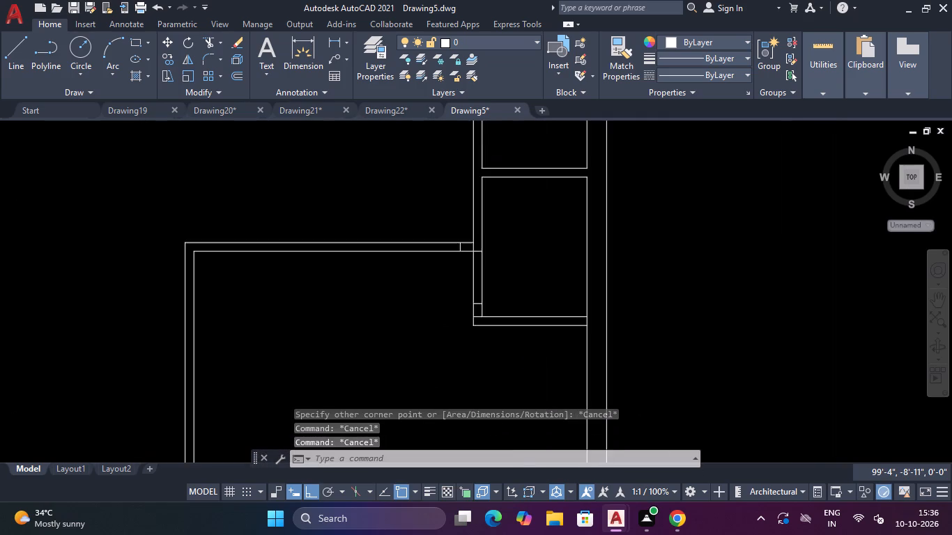
Offset the jamb line near the horizontal partition's right end 2'6" to the left to mark the other side of the door.
scroll(461, 311, "up", 2)
type("O")
key("space")
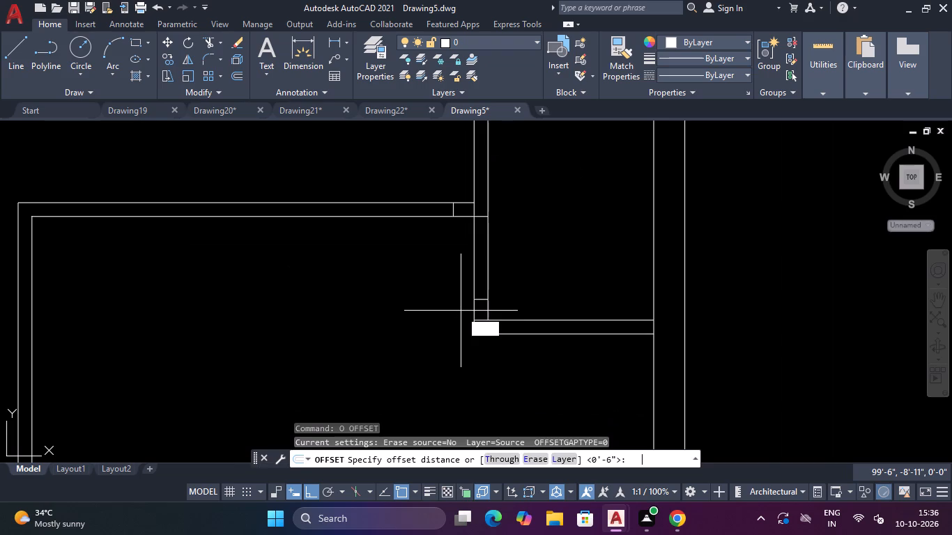
type("2'6")
type("|\"")
key("BackSpace")
key("BackSpace")
key("shift+quotedbl")
key("Return")
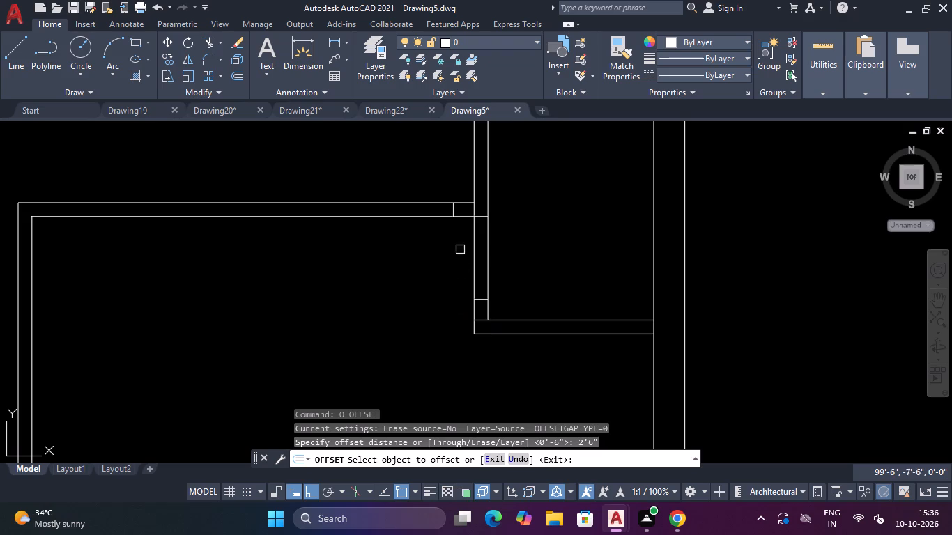
scroll(438, 180, "up", 4)
left_click_drag(522, 352, 515, 352)
left_click(376, 365)
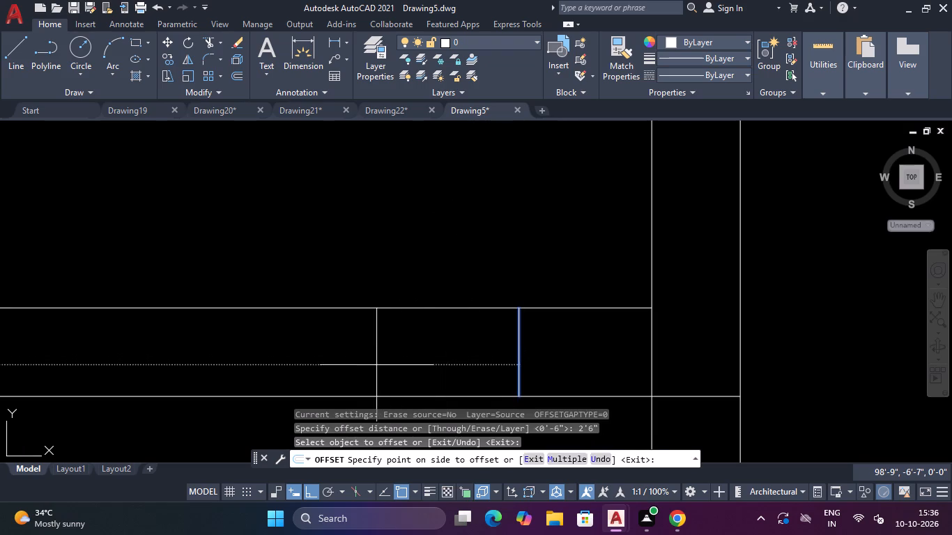
scroll(376, 365, "down", 5)
key("Escape")
key("Escape")
Trim the horizontal partition between its two jamb lines and the right vertical partition down to its lower jamb line, opening two doorways.
type("TR")
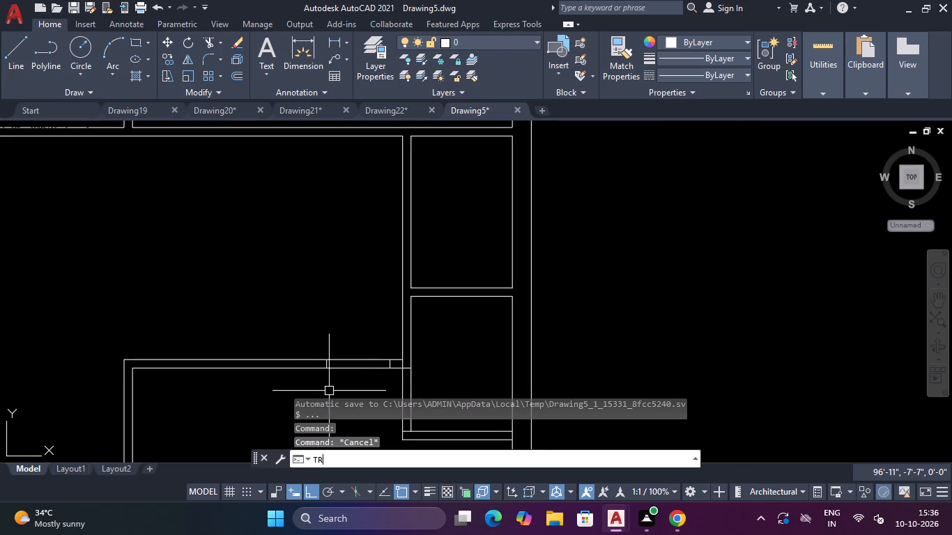
key("space")
left_click(358, 375)
left_click(364, 334)
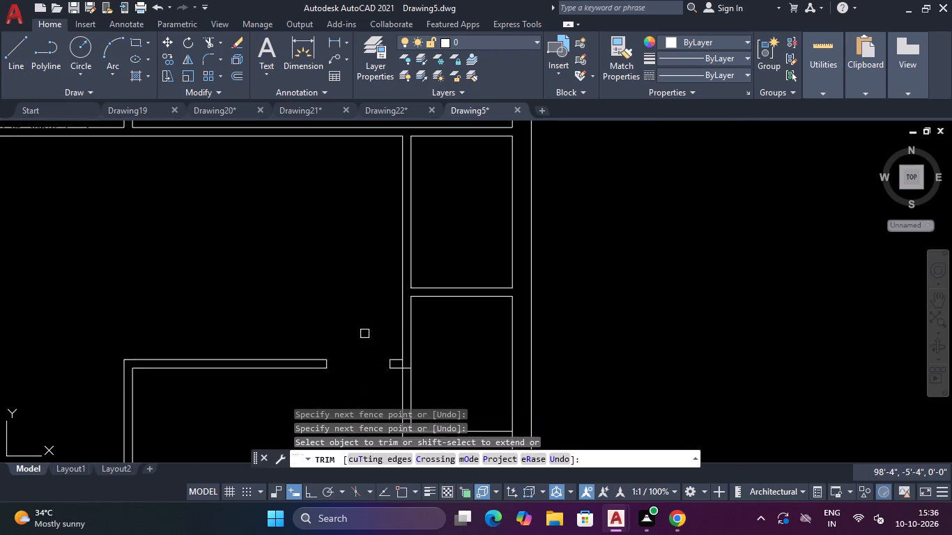
scroll(364, 336, "down", 2)
scroll(386, 397, "up", 2)
left_click(381, 302)
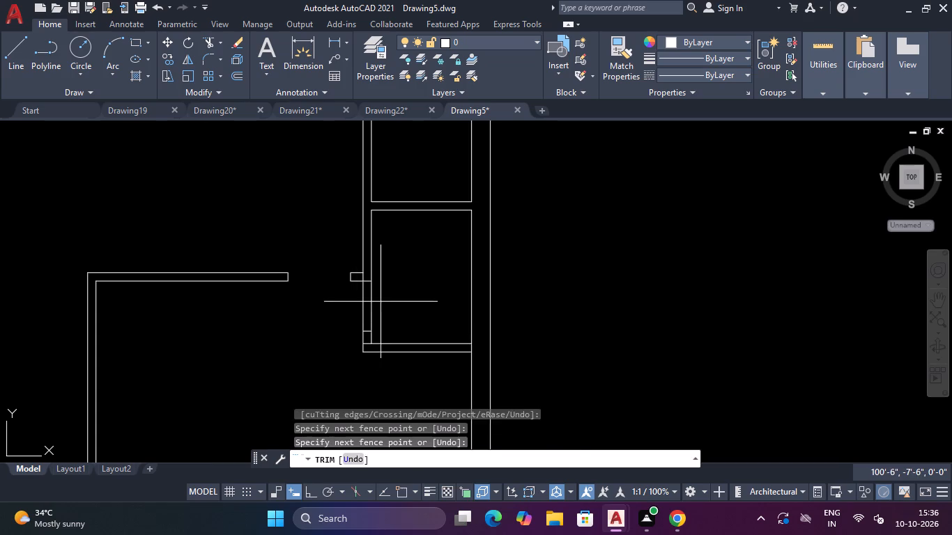
left_click(348, 302)
Trim the leftover lines inside the wall junctions above and below the right vertical partition's door opening.
scroll(351, 275, "up", 5)
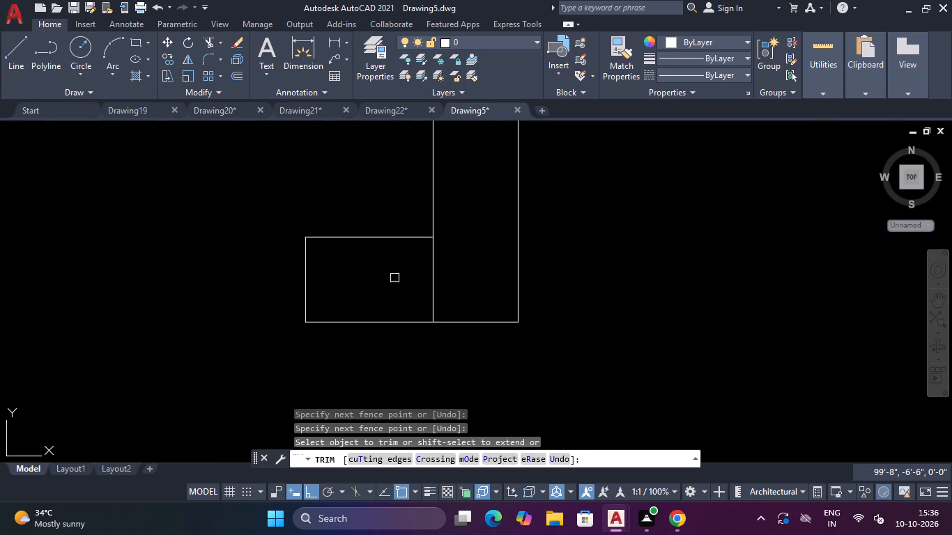
left_click(394, 278)
left_click(443, 262)
scroll(443, 262, "down", 5)
scroll(447, 343, "up", 6)
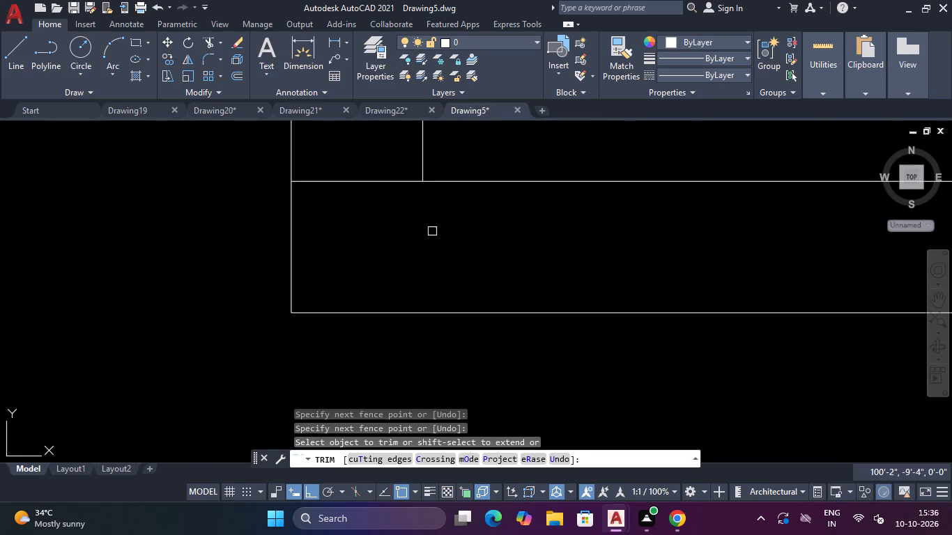
left_click(376, 129)
left_click(369, 202)
scroll(369, 202, "down", 9)
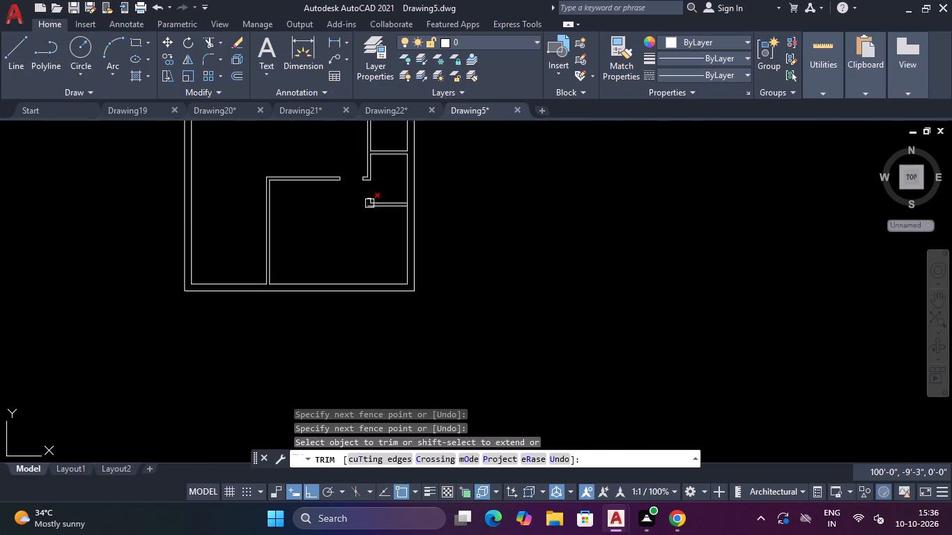
key("Escape")
key("Escape")
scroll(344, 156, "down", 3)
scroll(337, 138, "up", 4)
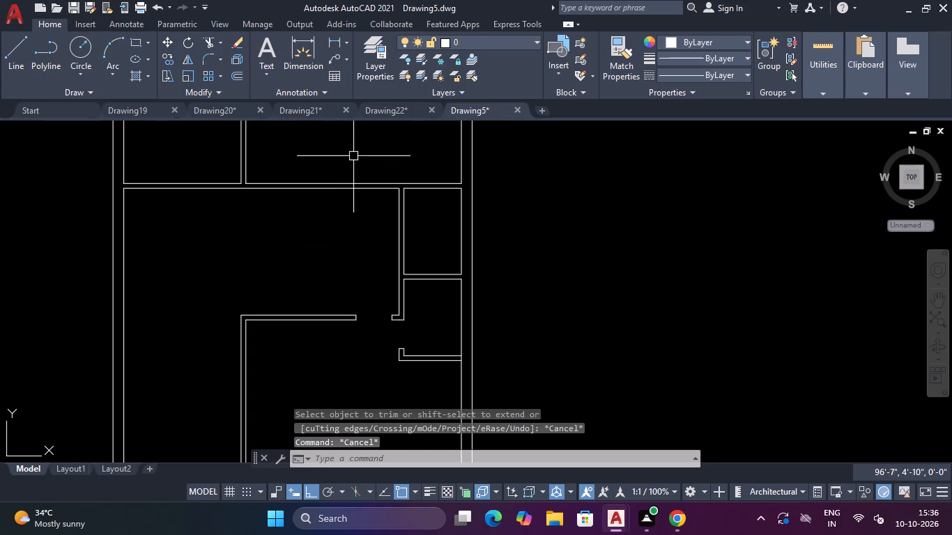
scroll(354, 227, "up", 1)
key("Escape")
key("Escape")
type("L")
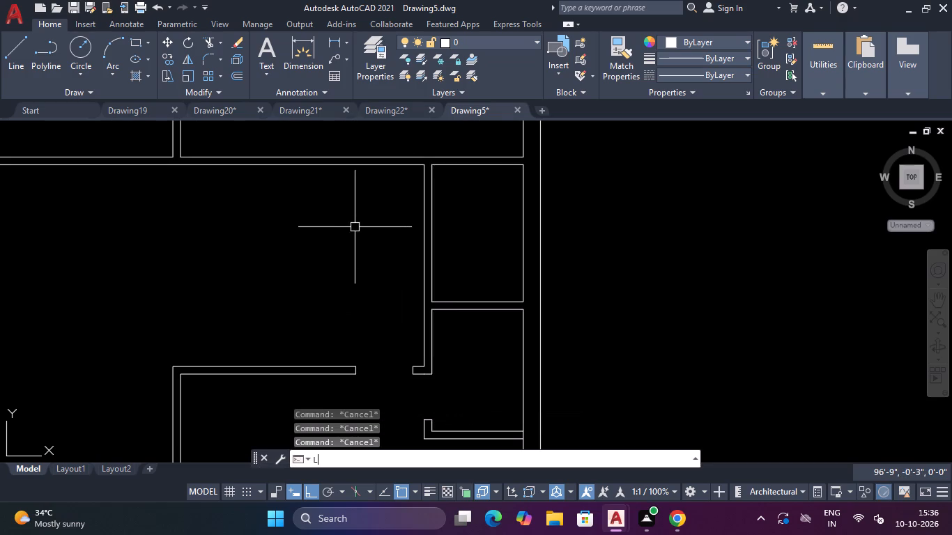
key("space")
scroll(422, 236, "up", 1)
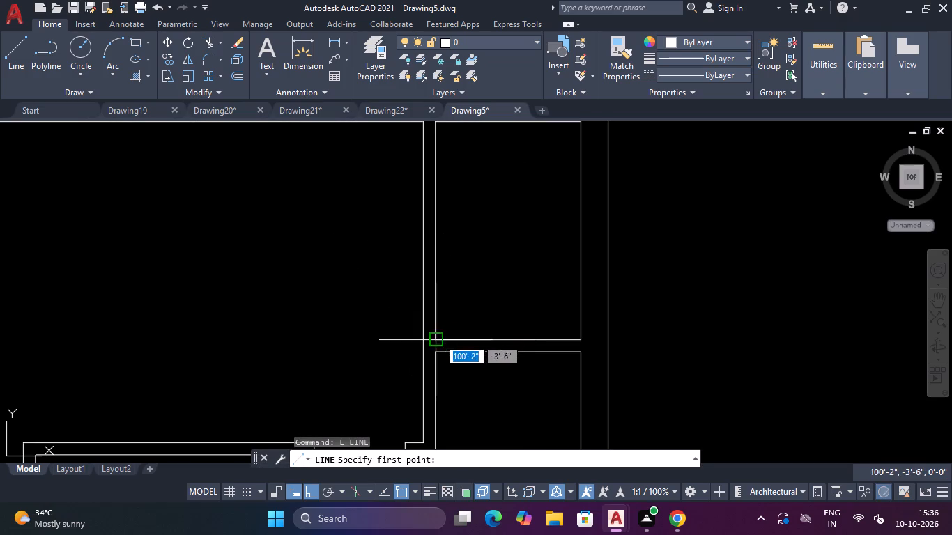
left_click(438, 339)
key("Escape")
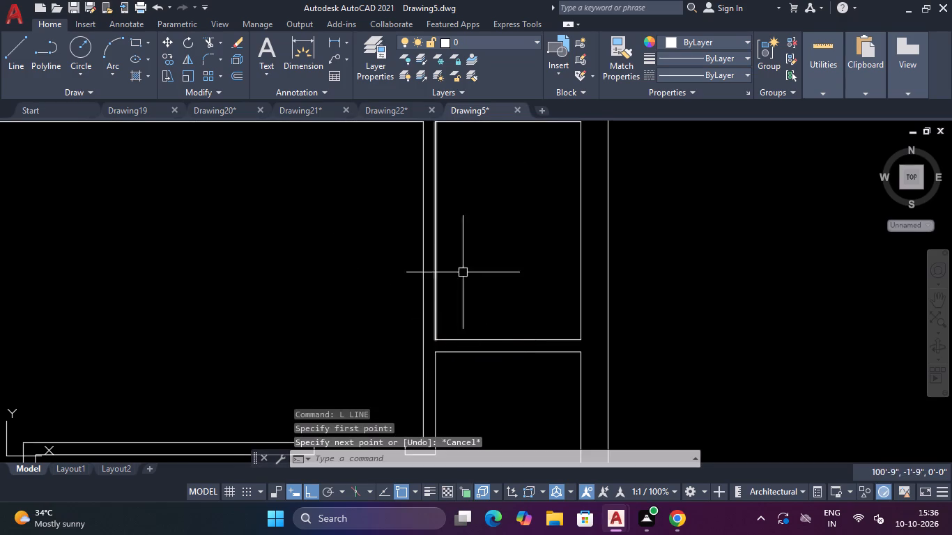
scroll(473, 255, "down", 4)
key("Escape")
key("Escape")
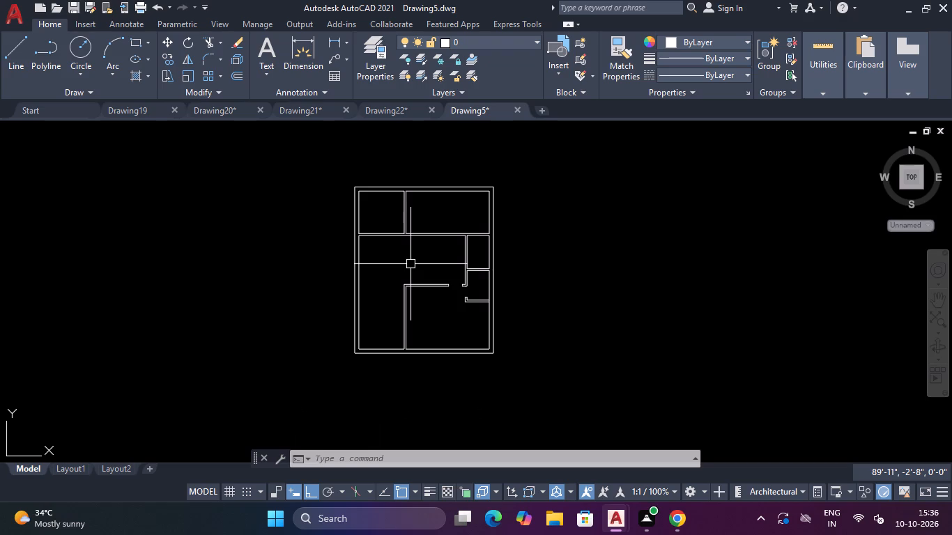
Draw a line across the horizontal partition's left end, from the inner corner straight up to its upper face.
scroll(410, 290, "up", 1)
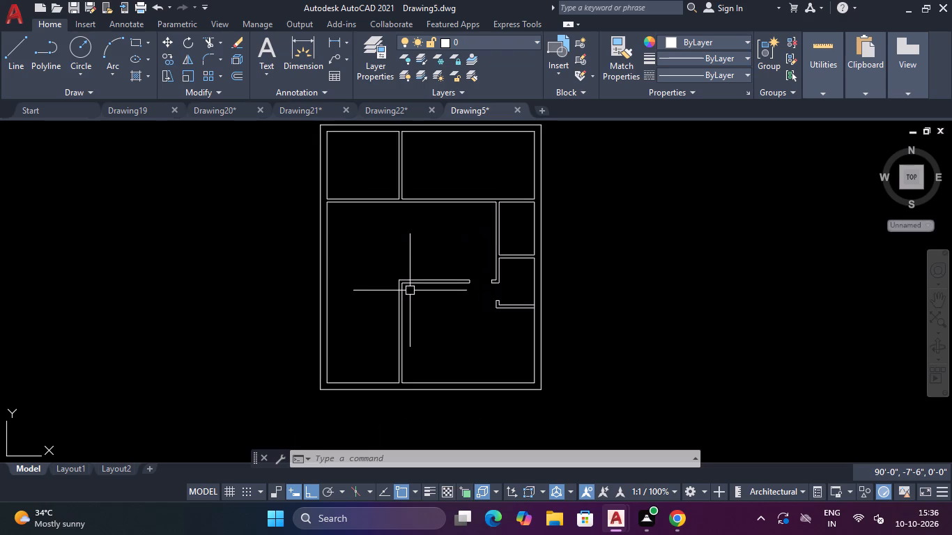
key("Escape")
type("L")
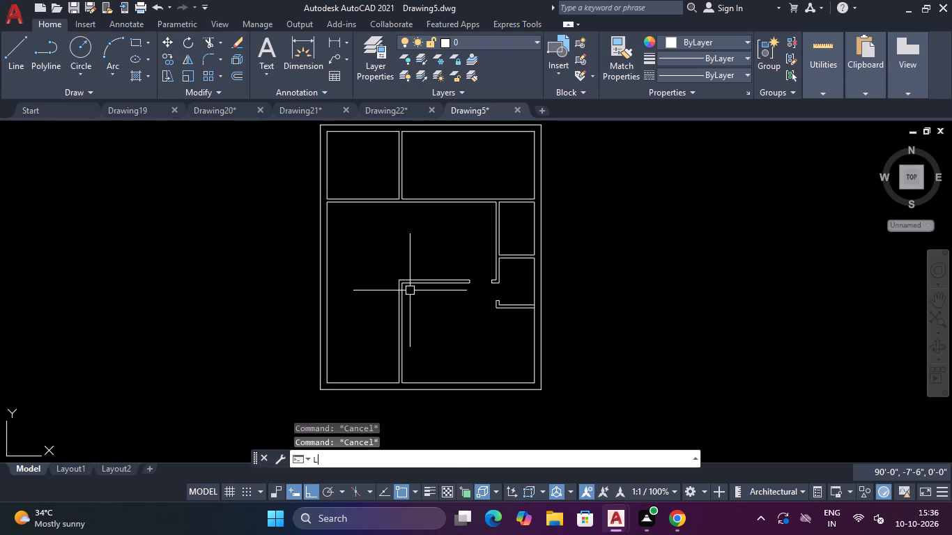
key("space")
scroll(397, 288, "up", 3)
left_click(403, 267)
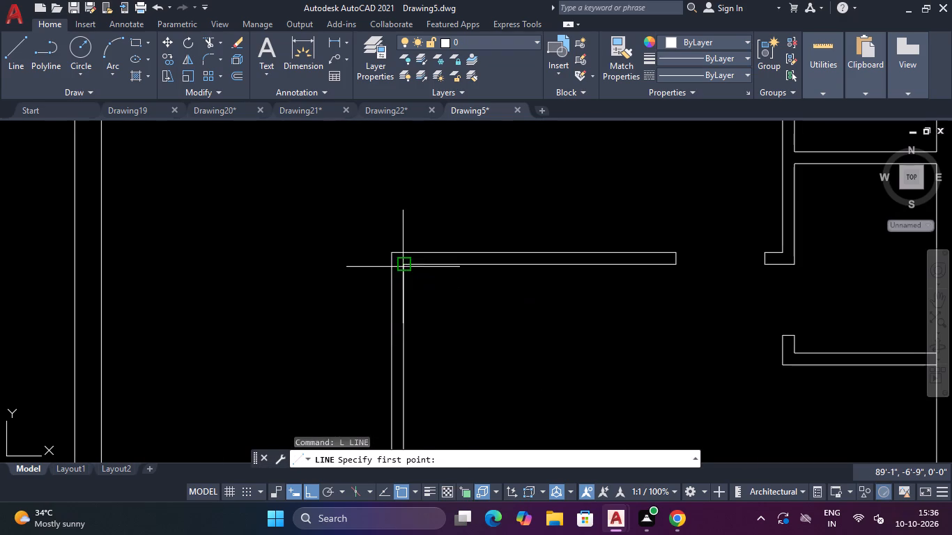
left_click(403, 255)
key("Escape")
Offset the line across the horizontal partition's left end 6" to the right to mark a door jamb.
type("O")
key("space")
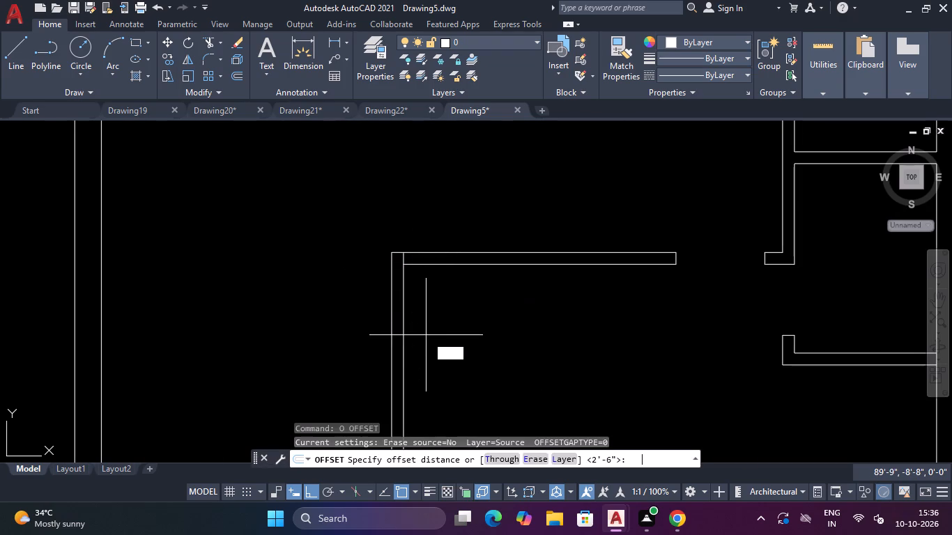
type("6\"")
key("Return")
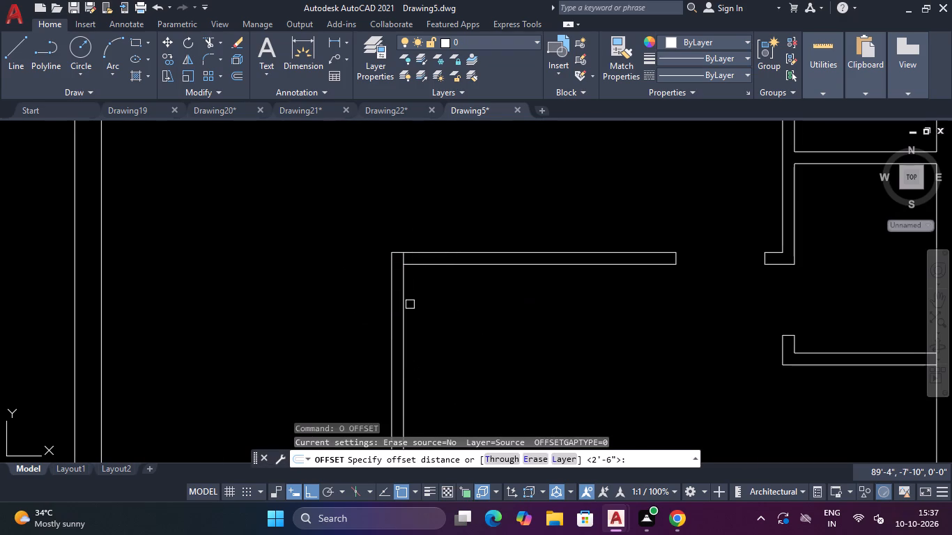
scroll(410, 283, "up", 3)
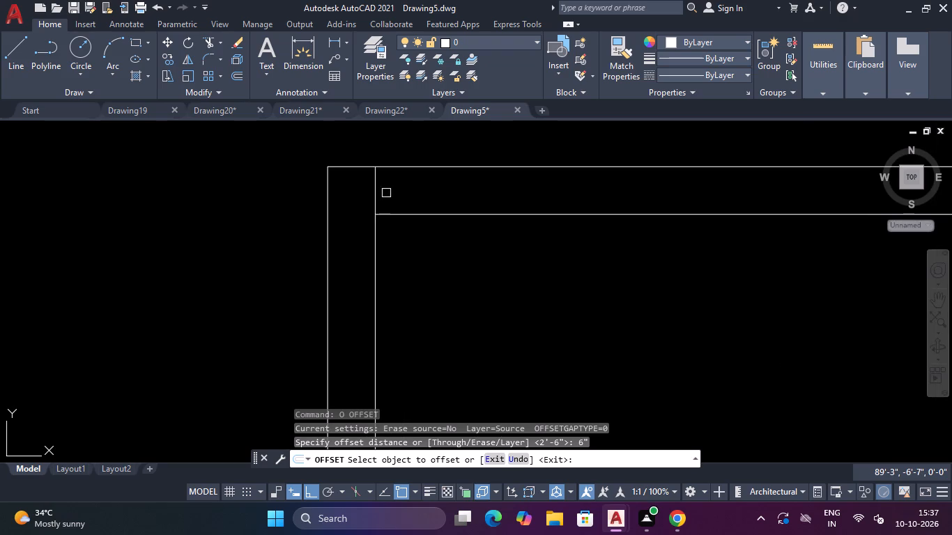
left_click(376, 192)
left_click(430, 196)
scroll(431, 196, "down", 3)
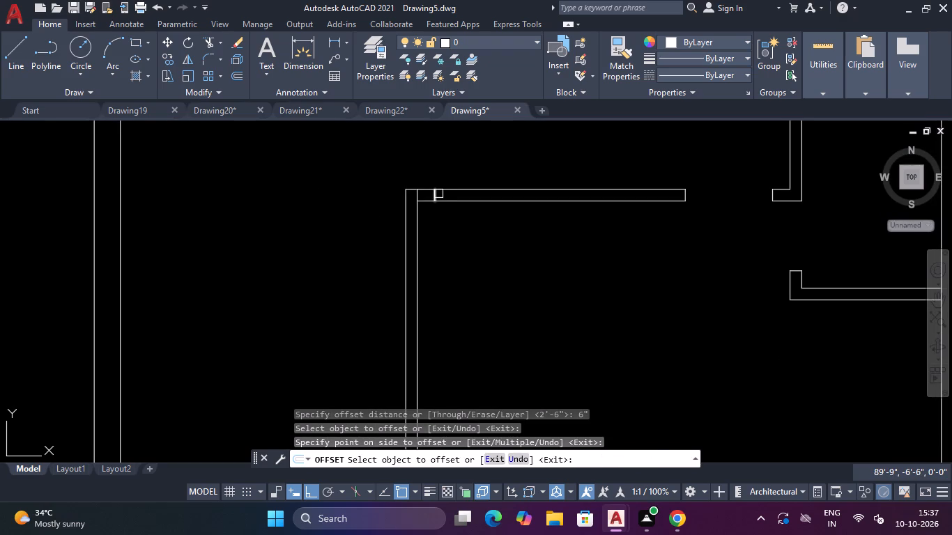
key("Escape")
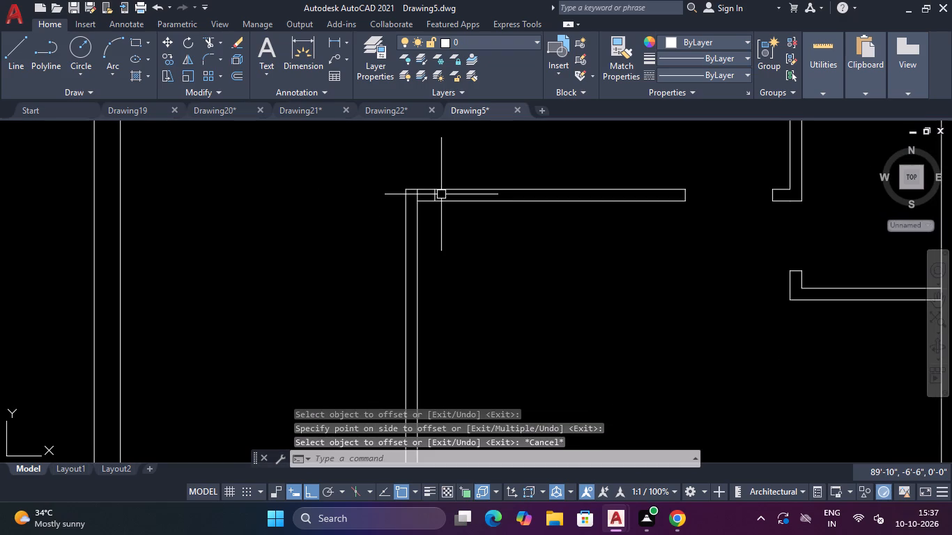
Offset the new left jamb line 2'6" to the right along the horizontal partition to mark the second jamb.
type("O")
key("space")
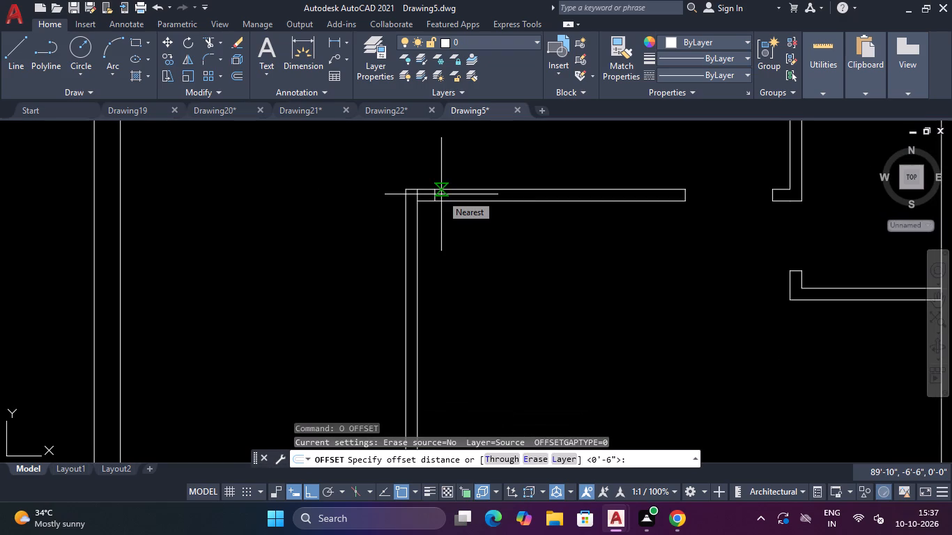
type("2'")
type("6\"")
key("Return")
scroll(441, 194, "up", 1)
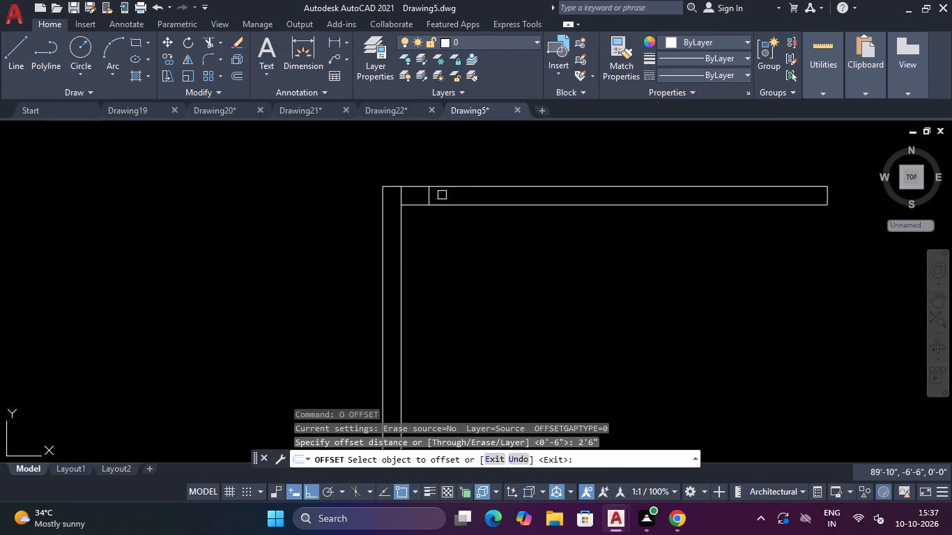
left_click(429, 198)
left_click(473, 201)
key("Escape")
key("Escape")
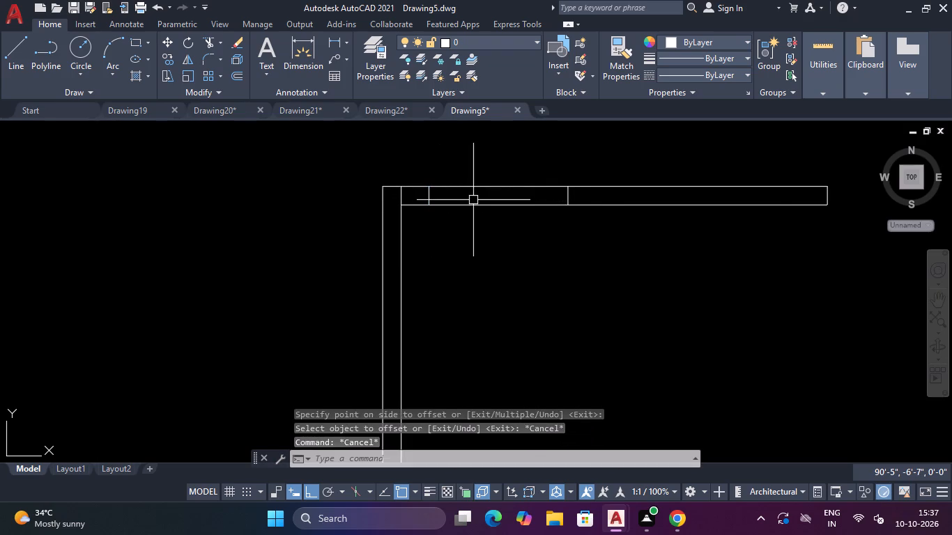
Trim both faces of the horizontal partition between the two left jamb lines to open the doorway.
scroll(473, 200, "down", 4)
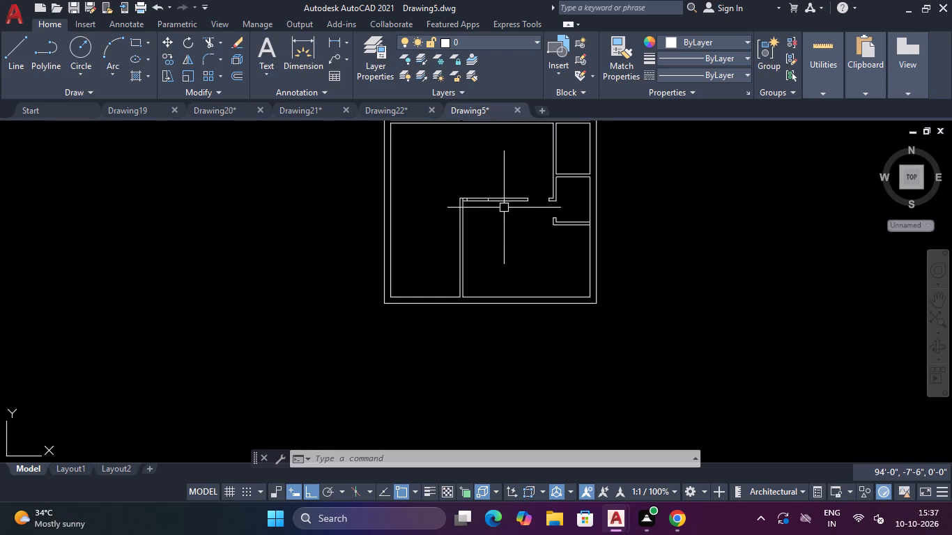
key("grave")
key("Escape")
key("Escape")
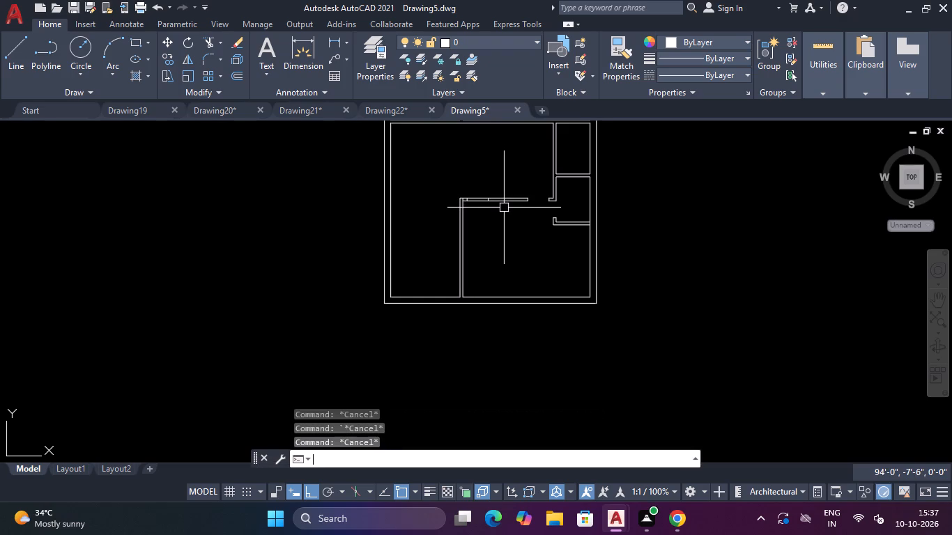
type("TR")
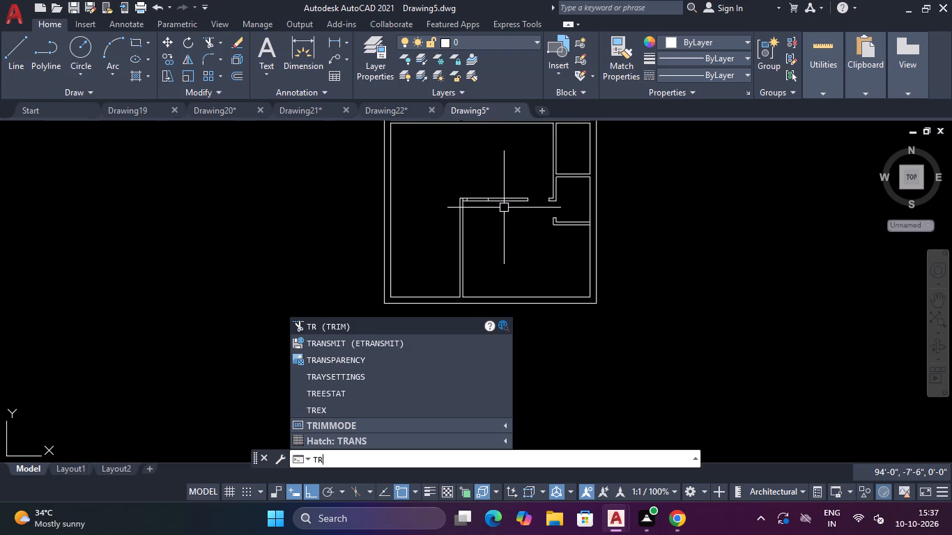
key("space")
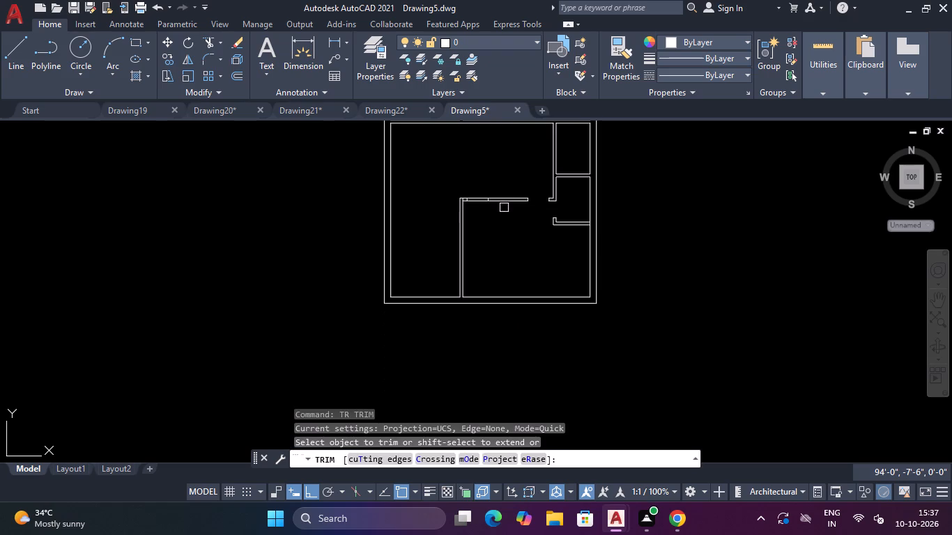
scroll(465, 201, "up", 1)
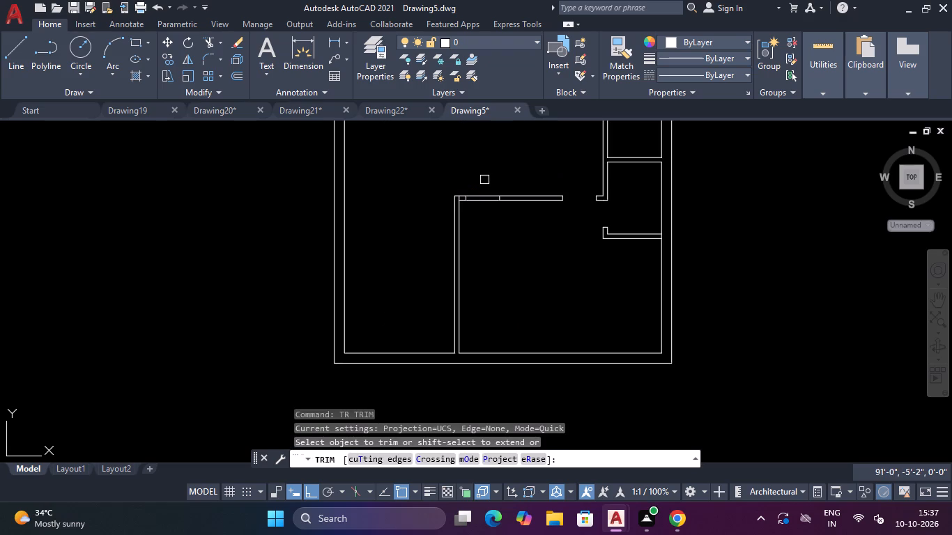
scroll(484, 180, "up", 3)
left_click(479, 185)
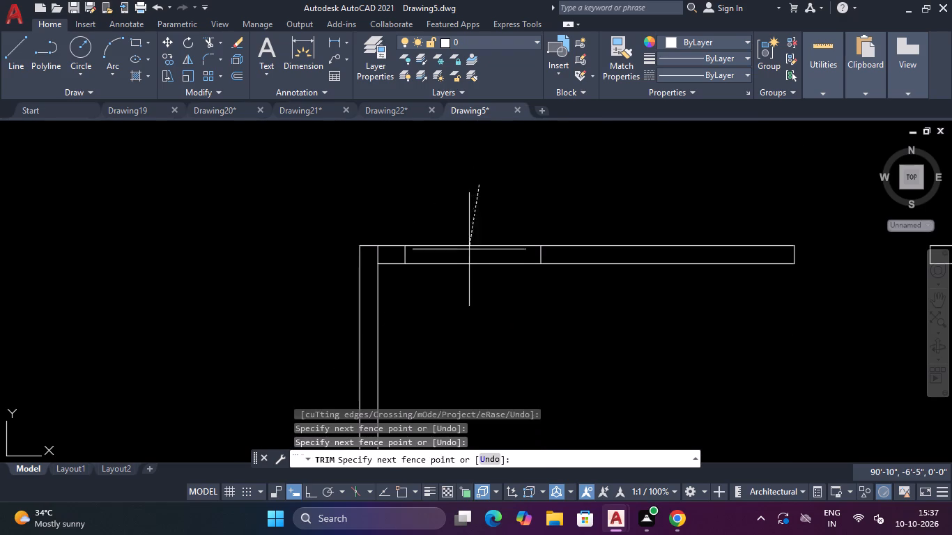
left_click(461, 289)
scroll(461, 287, "down", 2)
scroll(415, 274, "up", 4)
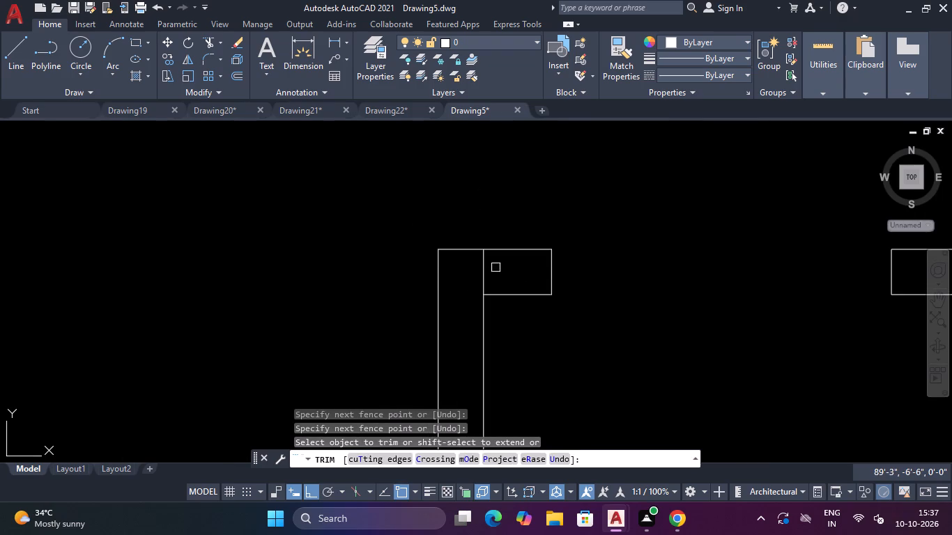
Trim away the leftover line across the corner where the lower vertical partition meets the short horizontal stub.
left_click_drag(496, 267, 477, 269)
left_click(455, 272)
scroll(471, 274, "down", 4)
scroll(630, 290, "down", 3)
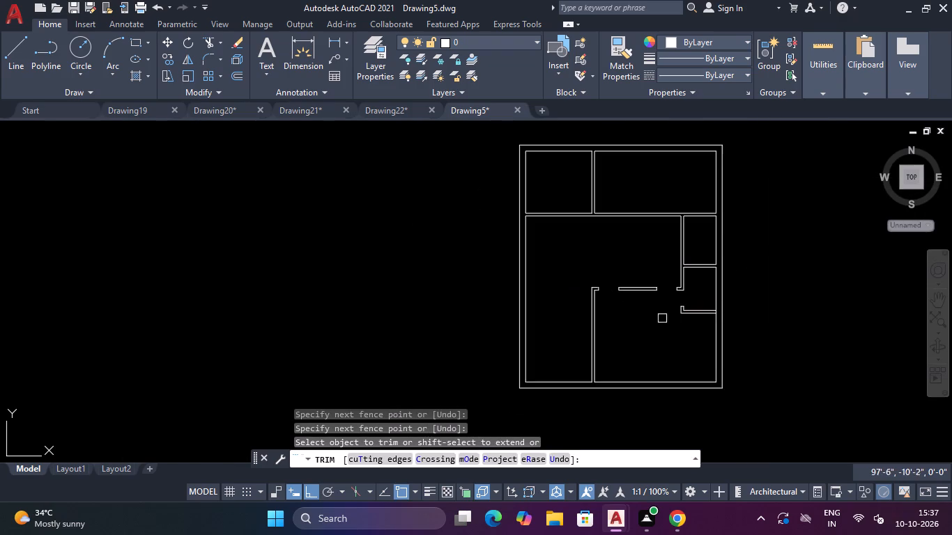
key("Escape")
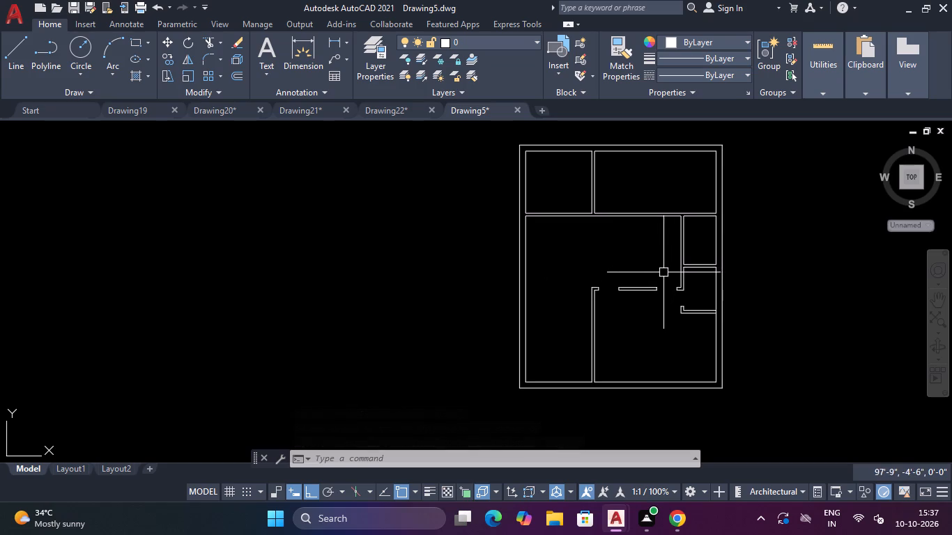
Extend both faces of the middle horizontal partition rightward to the vertical partition, closing the right-hand door opening.
scroll(661, 284, "up", 2)
type("EX")
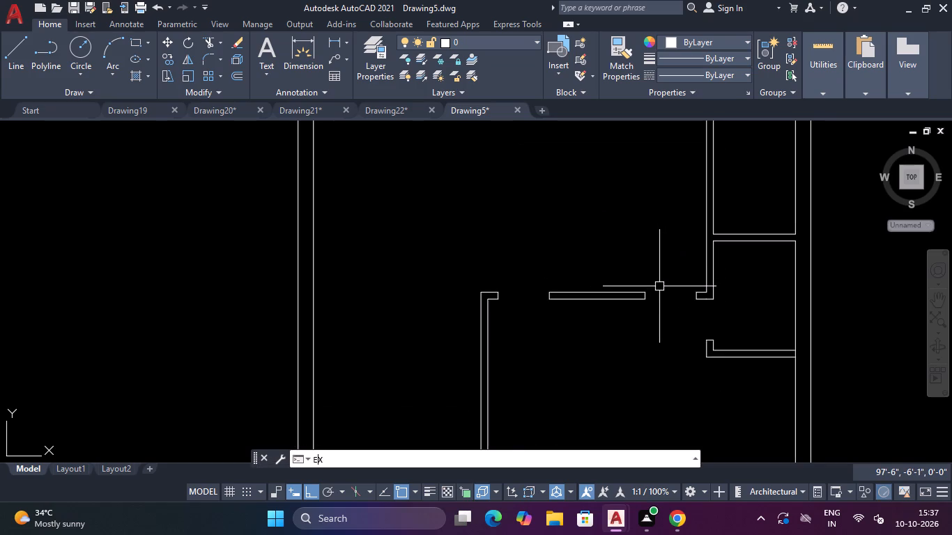
key("space")
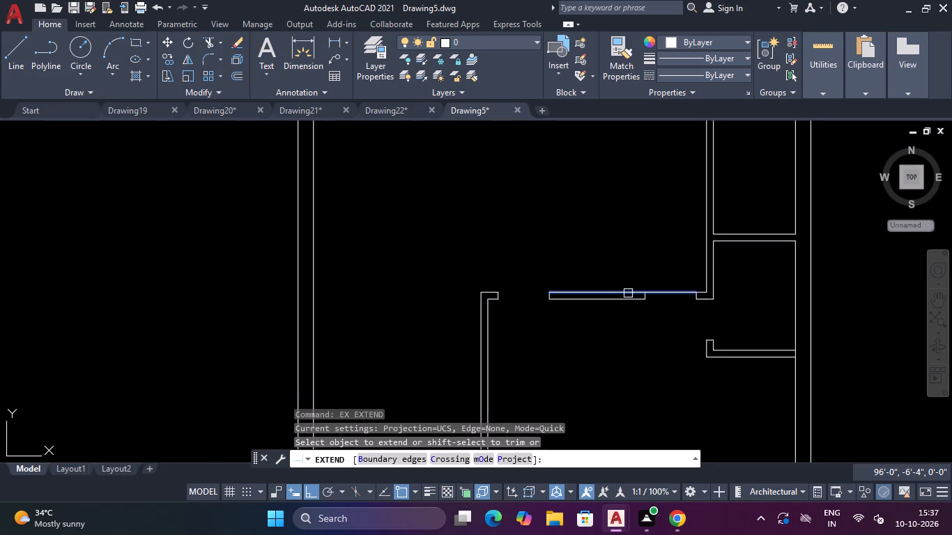
left_click(628, 293)
left_click(629, 300)
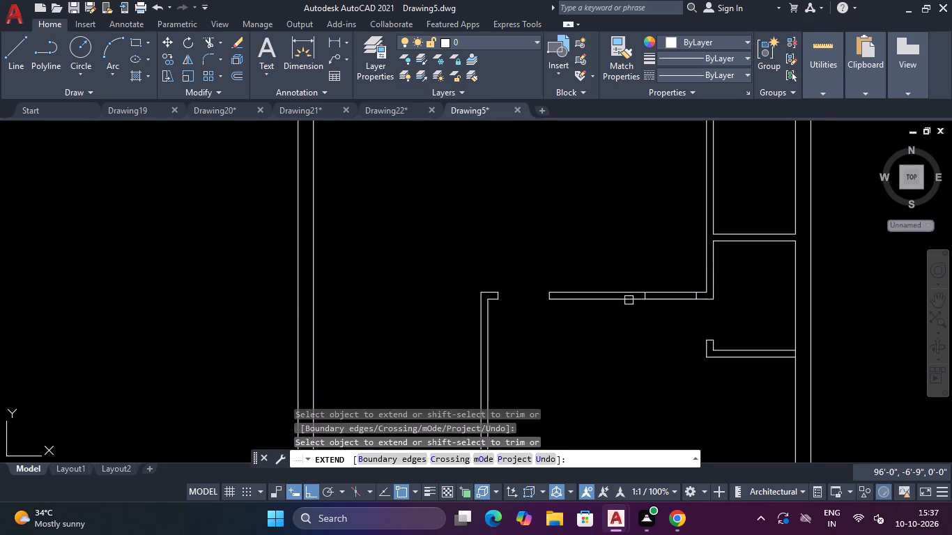
key("Escape")
key("Escape")
Draw a vertical line from the middle horizontal partition's upper left corner up to the lower face of the upper partition.
scroll(652, 245, "down", 2)
type("L")
key("space")
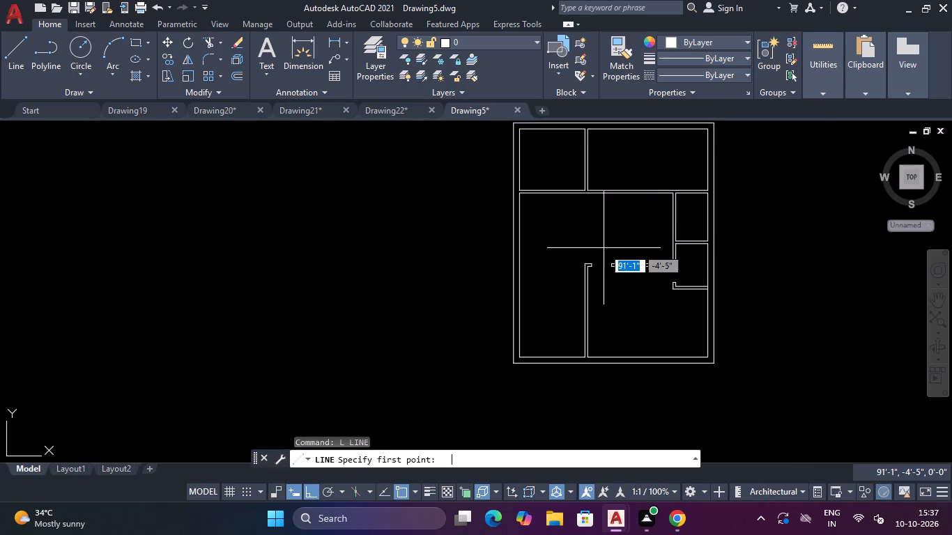
scroll(601, 249, "up", 3)
left_click(634, 307)
scroll(640, 238, "down", 3)
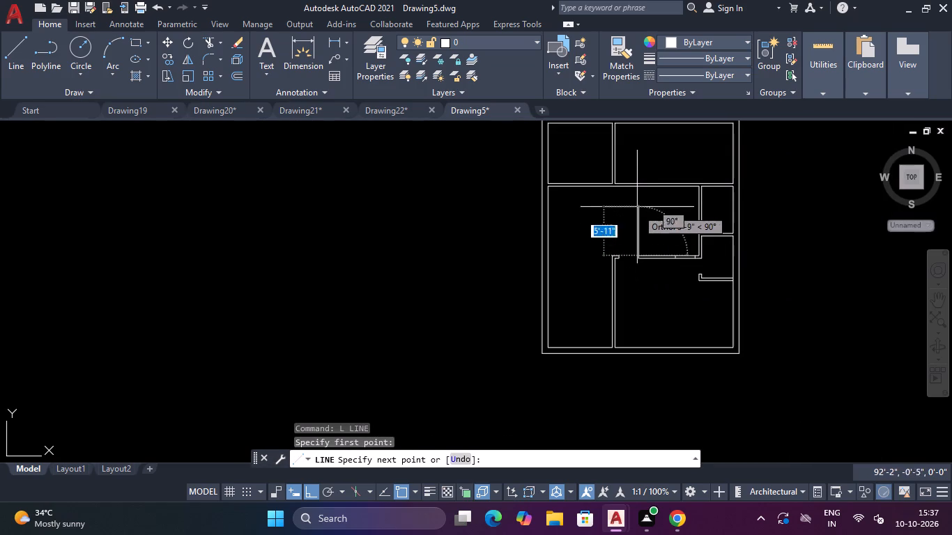
scroll(637, 189, "up", 3)
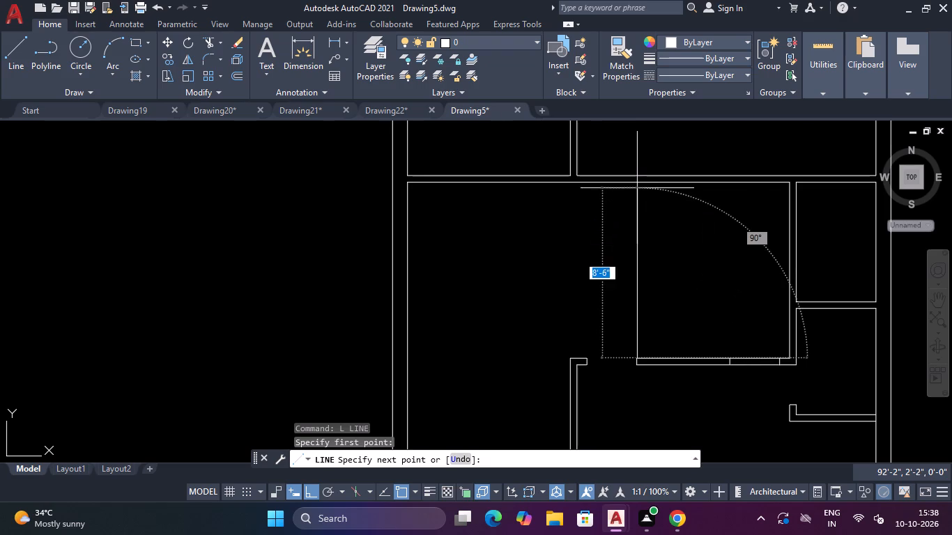
left_click(637, 176)
key("Escape")
Offset the new vertical line 4" to the right to form the partition's second face.
type("O")
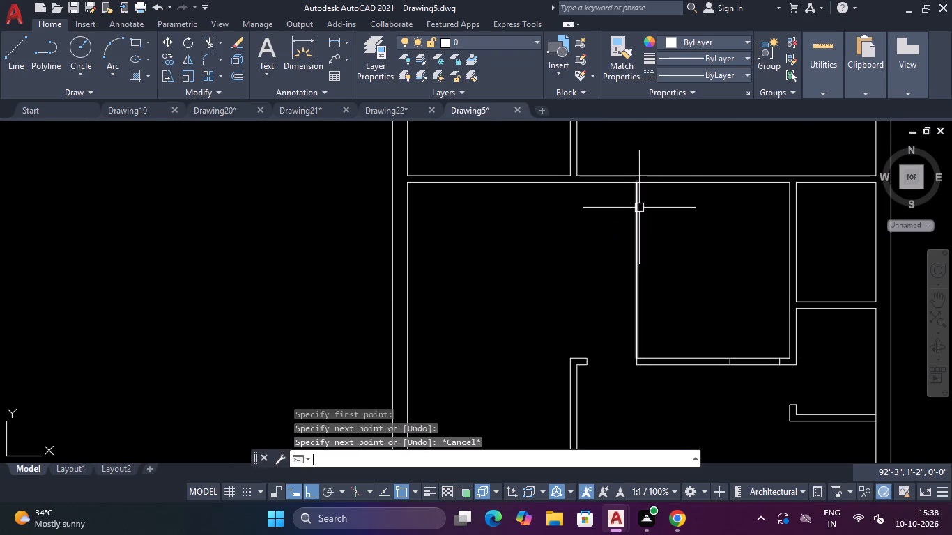
key("space")
type("4\"")
key("Return")
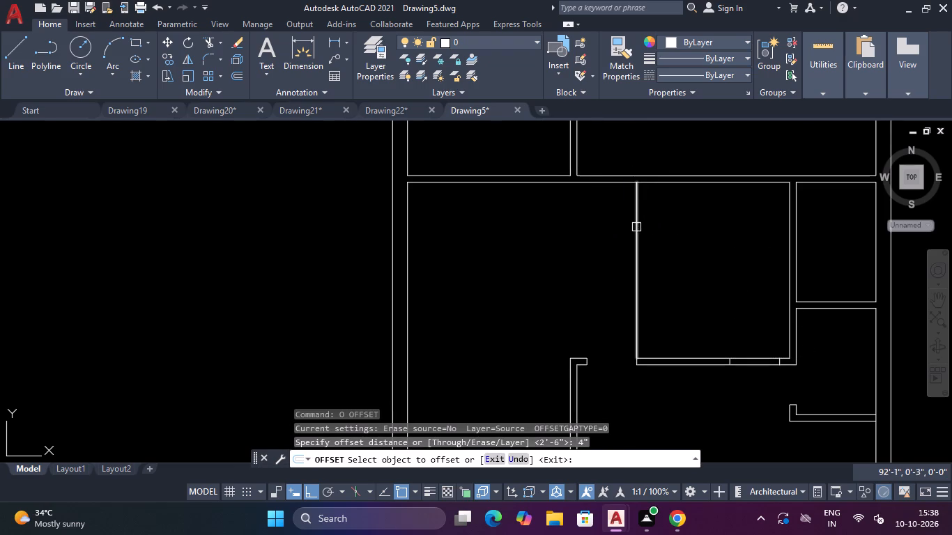
left_click(636, 227)
left_click(668, 230)
key("Escape")
key("Escape")
Trim the horizontal partition's upper face between the new vertical partition's two faces to clean their lower corner.
type("TR")
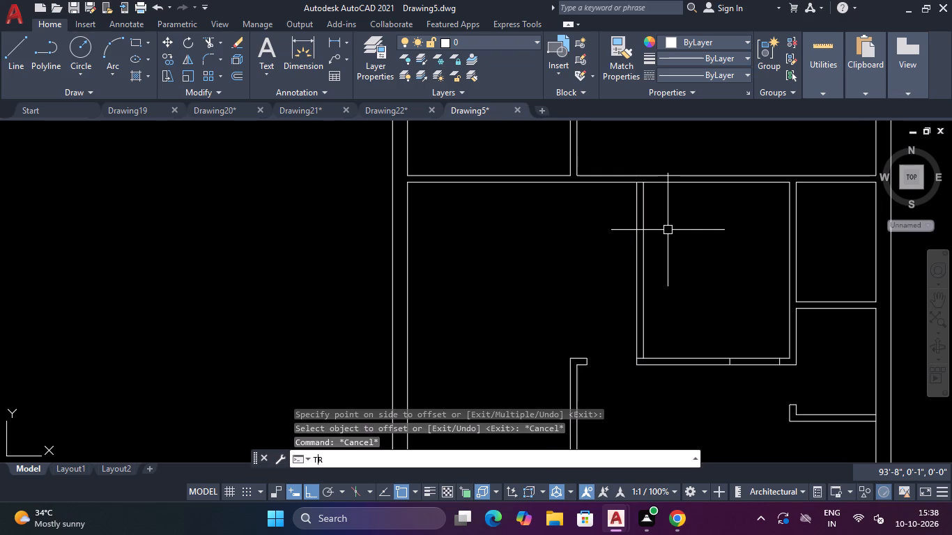
key("space")
scroll(627, 363, "up", 4)
left_click(690, 334)
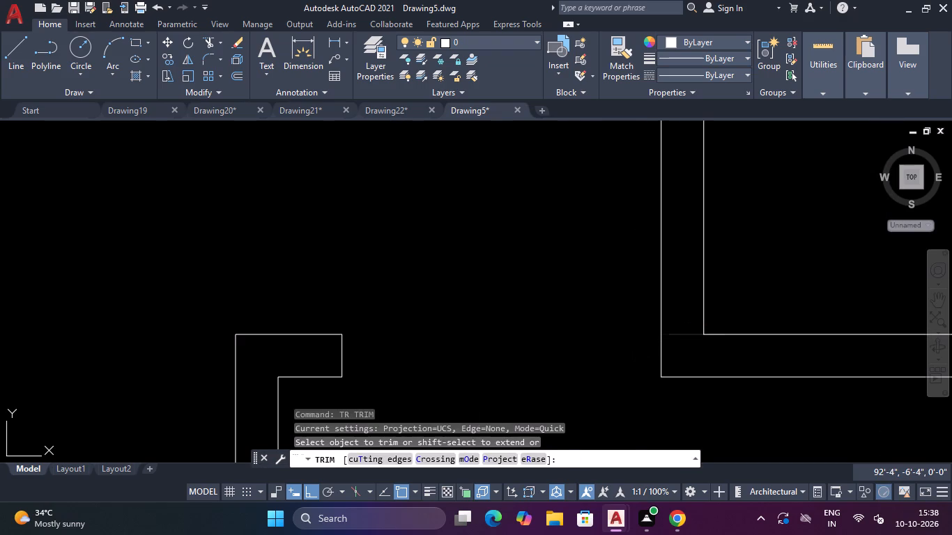
Remove the two leftover jamb lines inside the horizontal partition where the right-hand opening was closed.
scroll(697, 335, "down", 4)
scroll(800, 339, "up", 3)
scroll(789, 316, "down", 3)
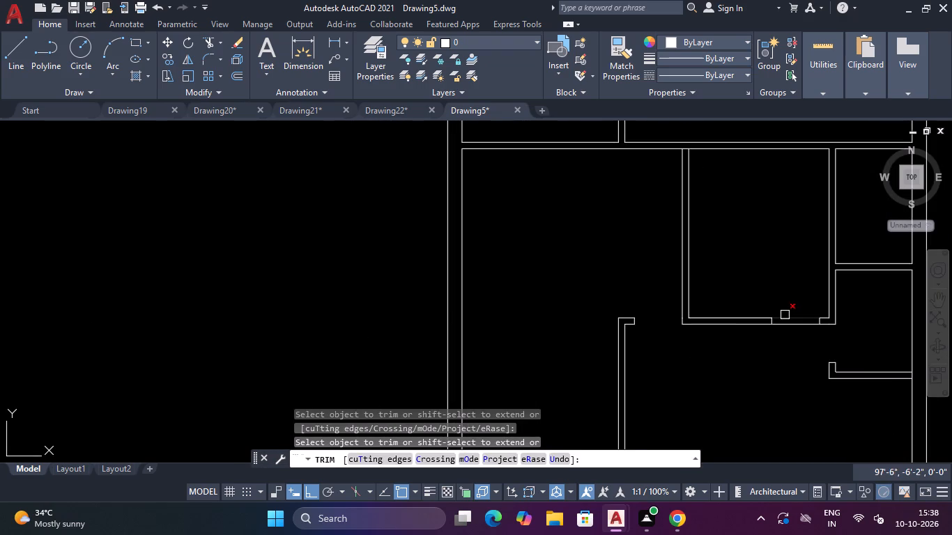
scroll(782, 325, "up", 3)
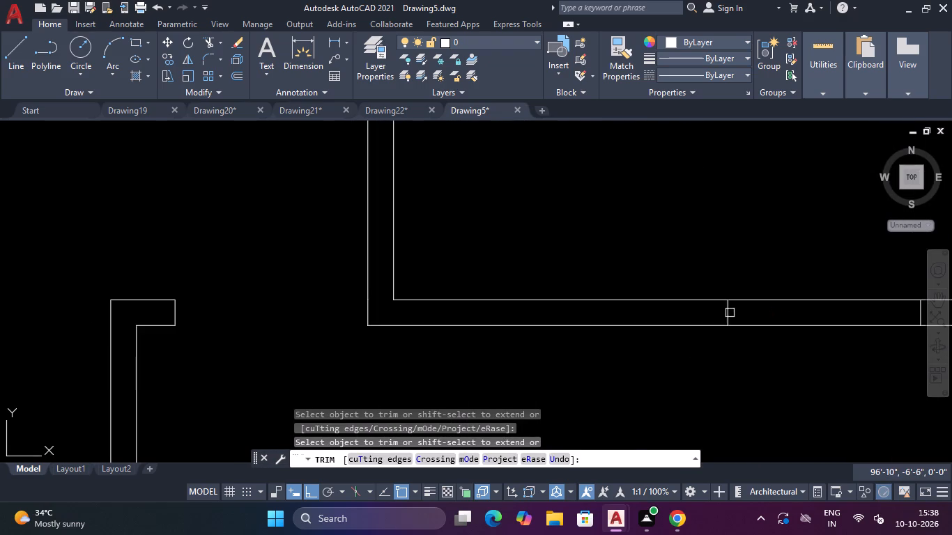
left_click(730, 313)
scroll(758, 313, "down", 4)
scroll(794, 305, "up", 3)
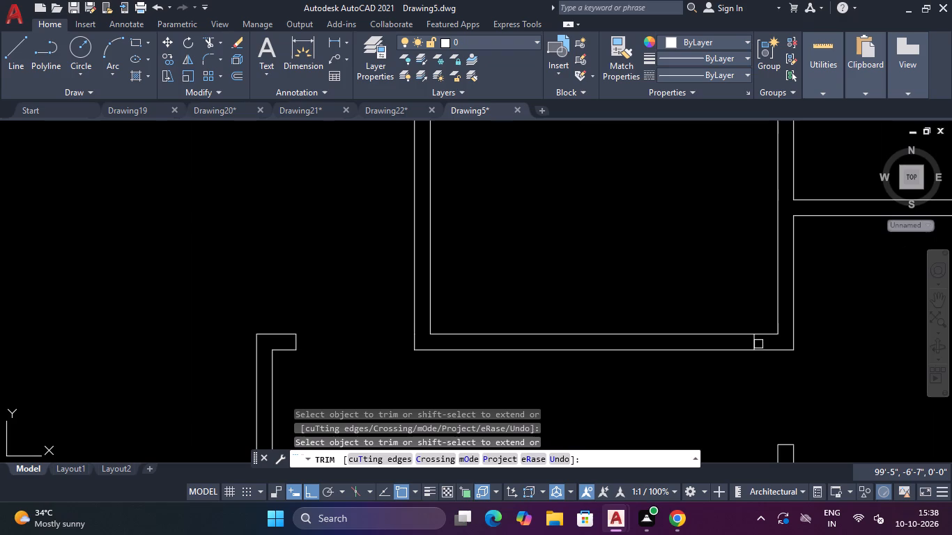
left_click(757, 343)
scroll(756, 341, "down", 3)
key("Escape")
key("Escape")
key("Escape")
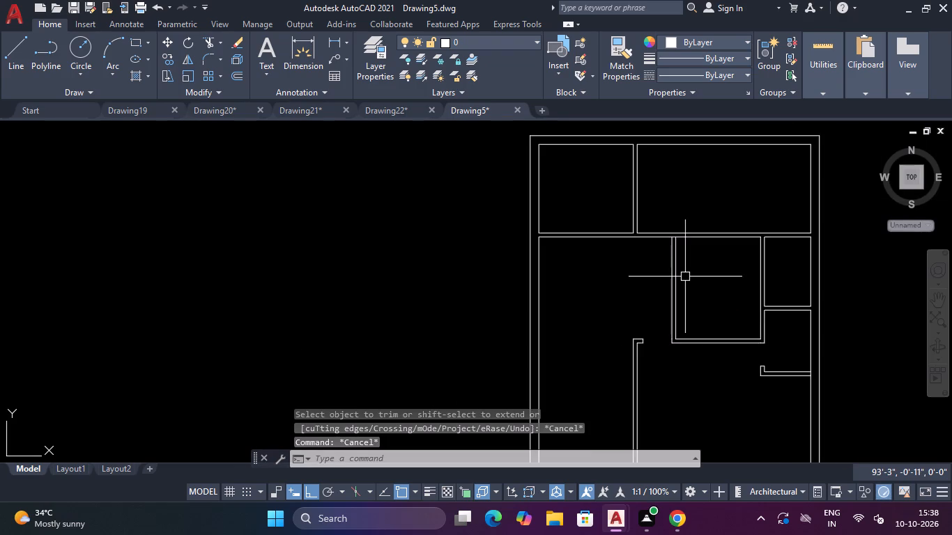
key("Escape")
key("Escape")
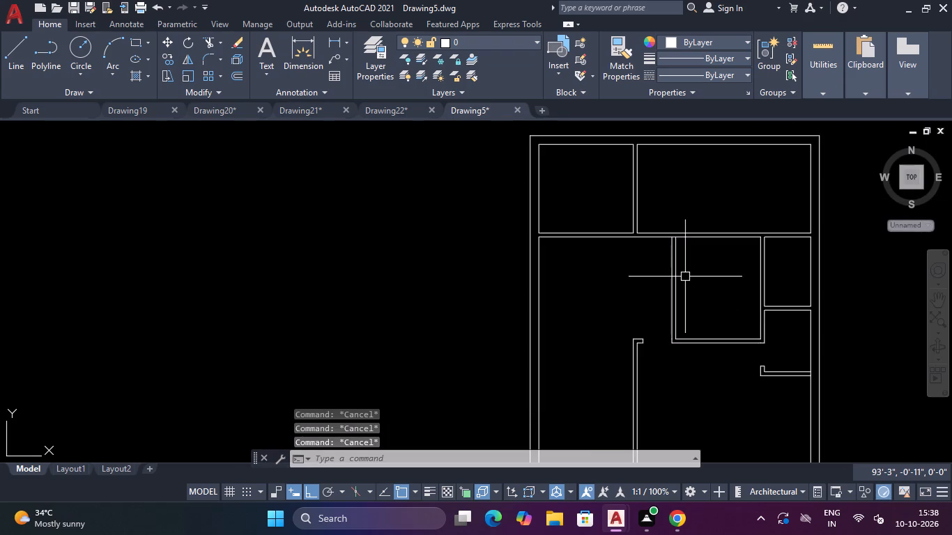
Trim the upper horizontal partition's lower face between the new vertical partition's faces to open their junction.
type("TR")
key("space")
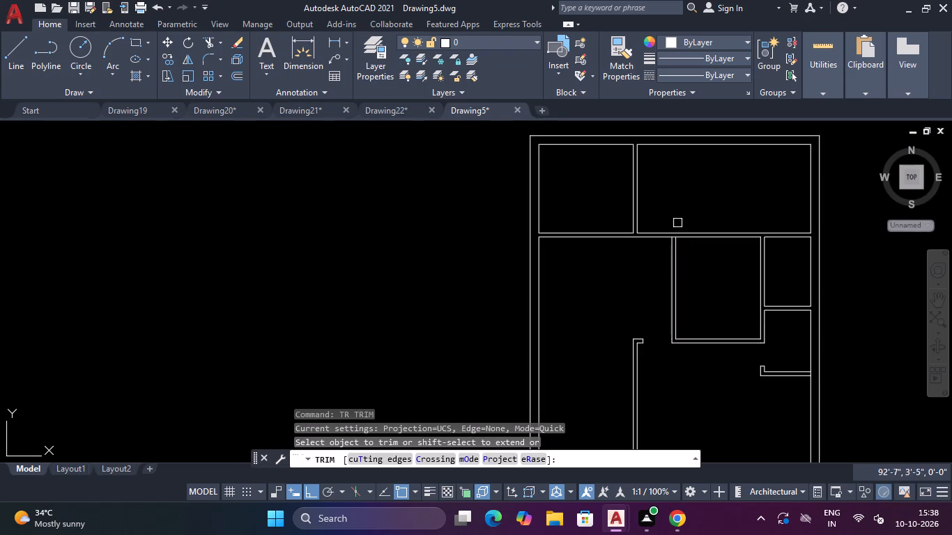
scroll(676, 189, "up", 4)
scroll(643, 348, "down", 4)
scroll(641, 383, "up", 4)
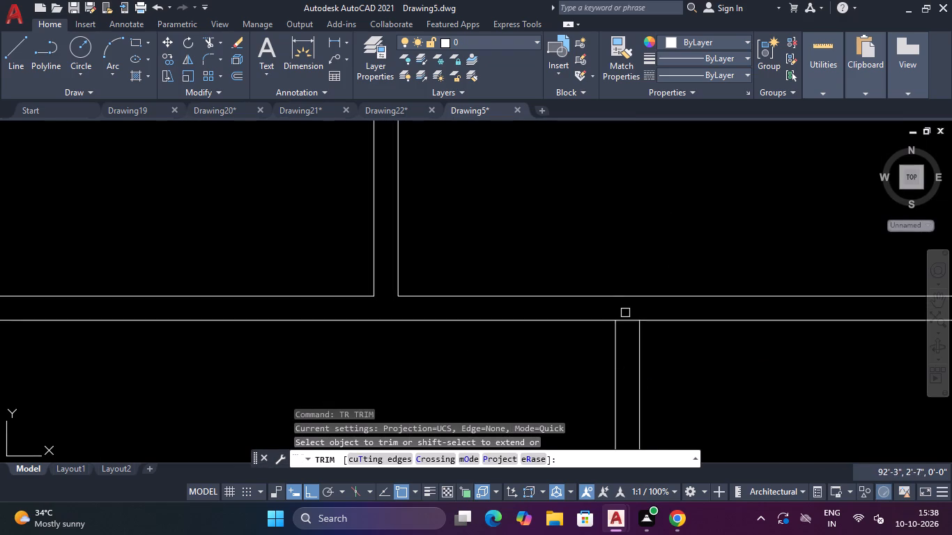
left_click(627, 320)
key("Escape")
scroll(627, 320, "down", 4)
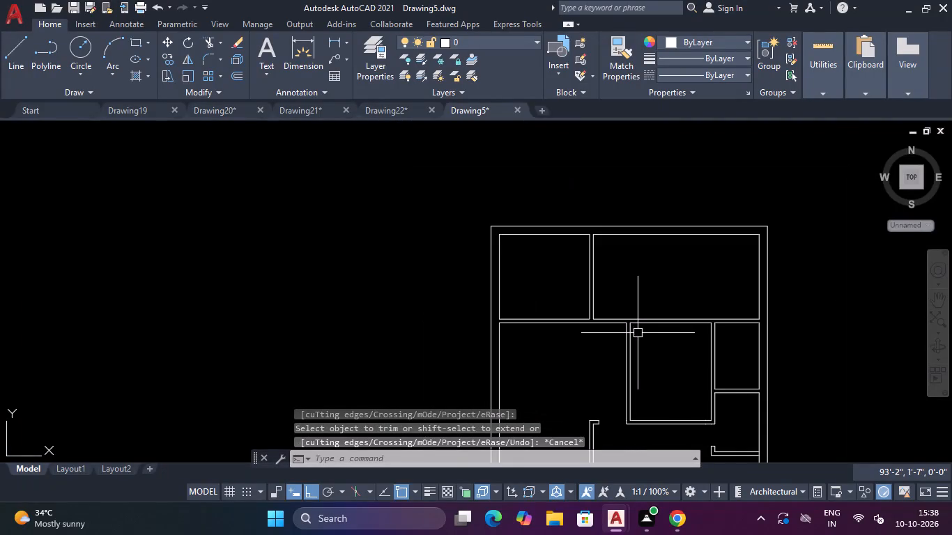
key("Escape")
key("Escape")
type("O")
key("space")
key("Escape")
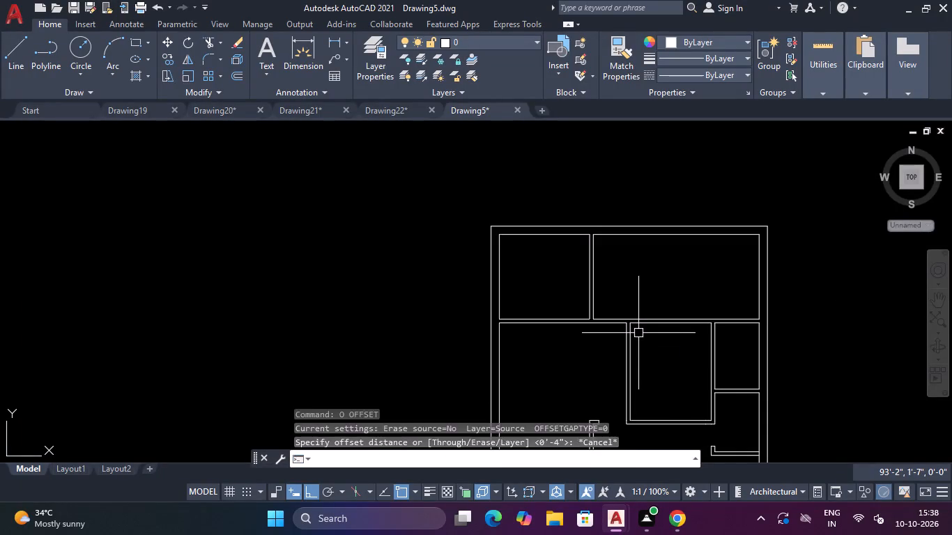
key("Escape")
Draw a 4" line across the top of the new vertical partition, from its right face to its left face.
type("L")
key("space")
scroll(638, 333, "up", 5)
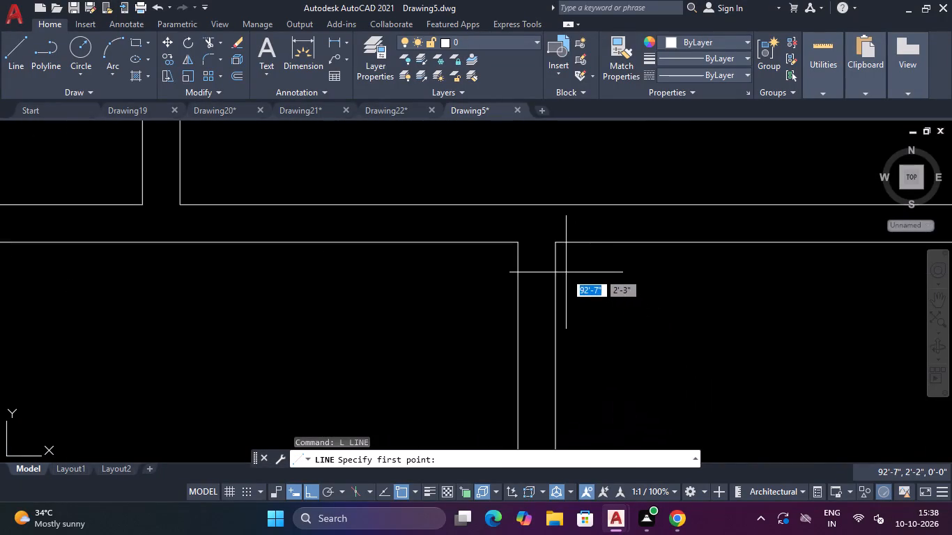
left_click(555, 245)
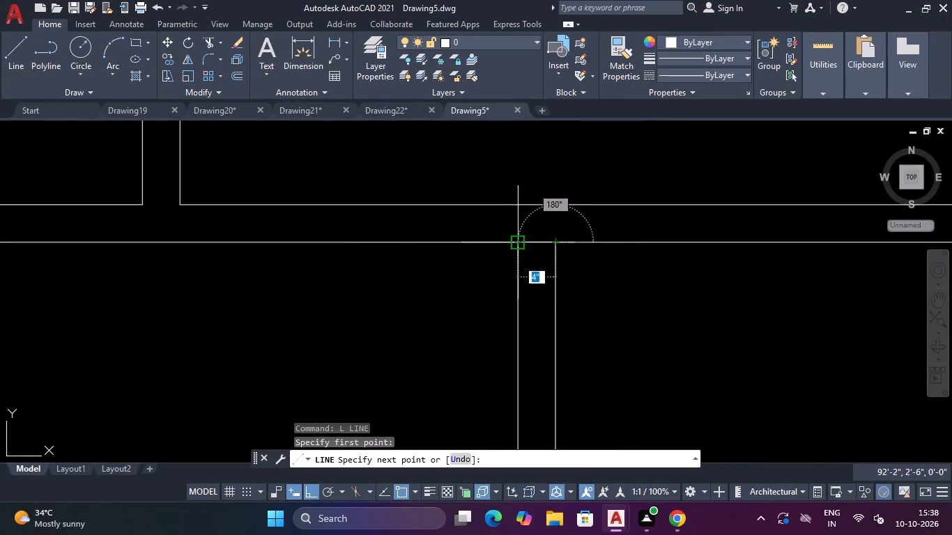
left_click(516, 245)
key("Escape")
Offset the line across the new vertical partition's top 6" downward to mark a door jamb.
type("O")
key("space")
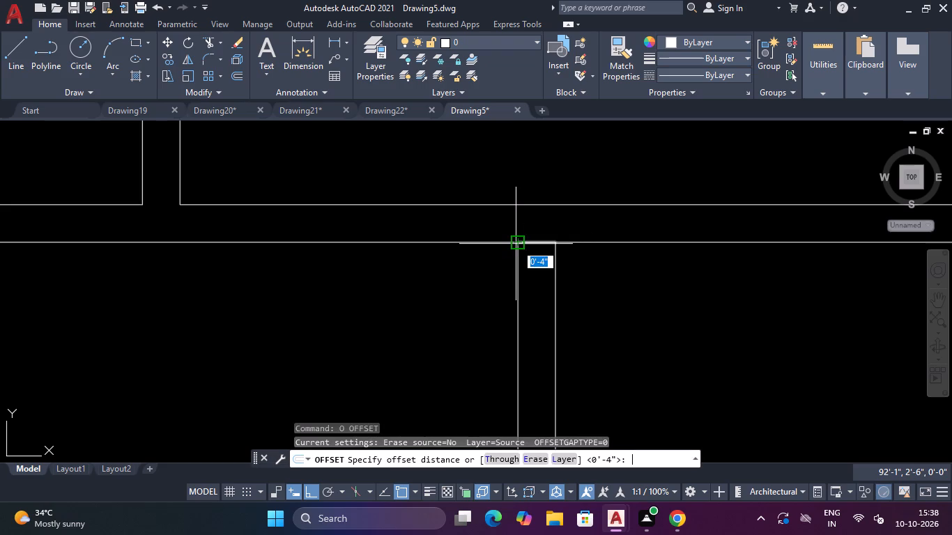
type("6\"")
key("Return")
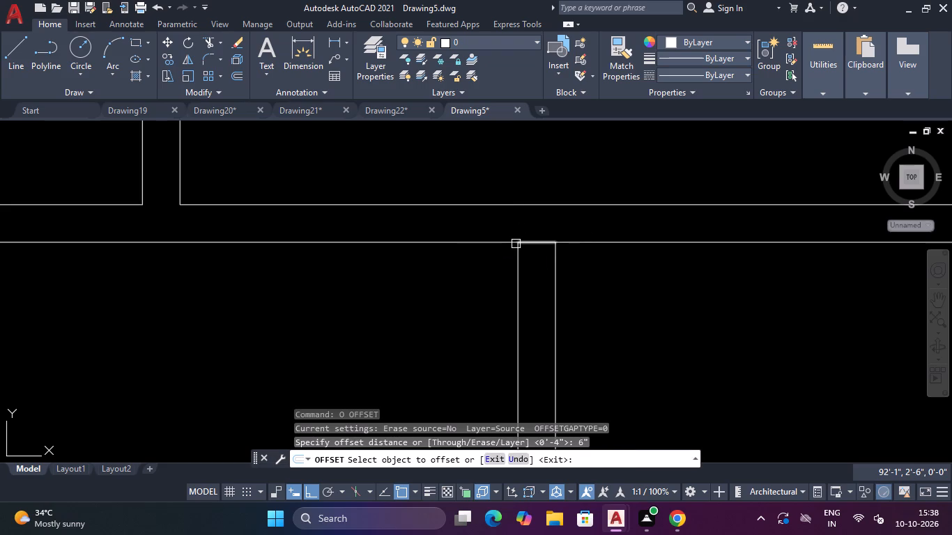
left_click(530, 243)
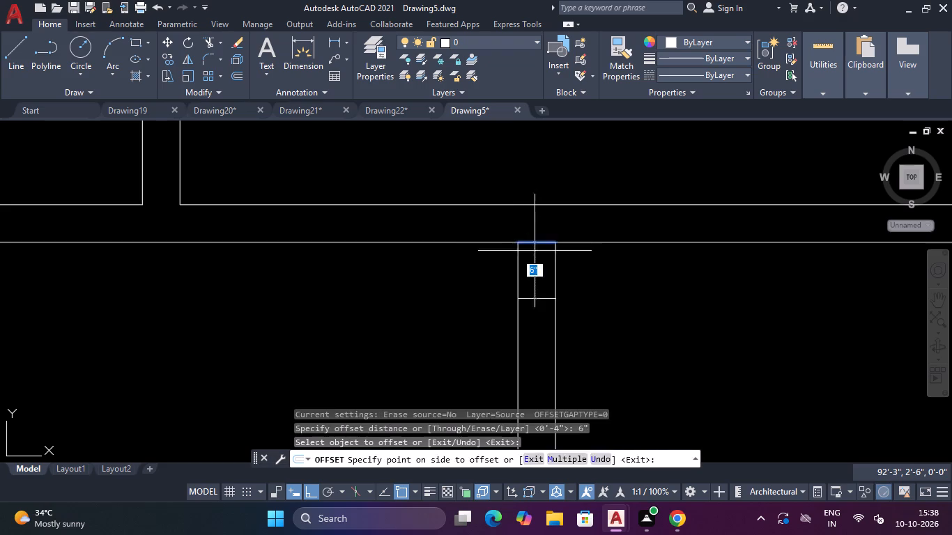
left_click(535, 291)
key("Escape")
Offset the new jamb line 2'6" down the vertical partition to mark the second jamb.
type("O")
key("space")
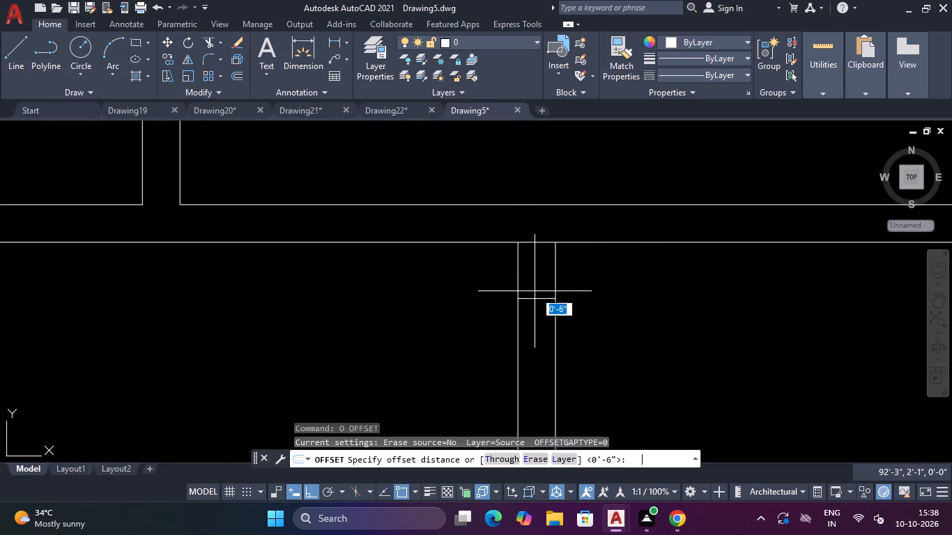
type("2'")
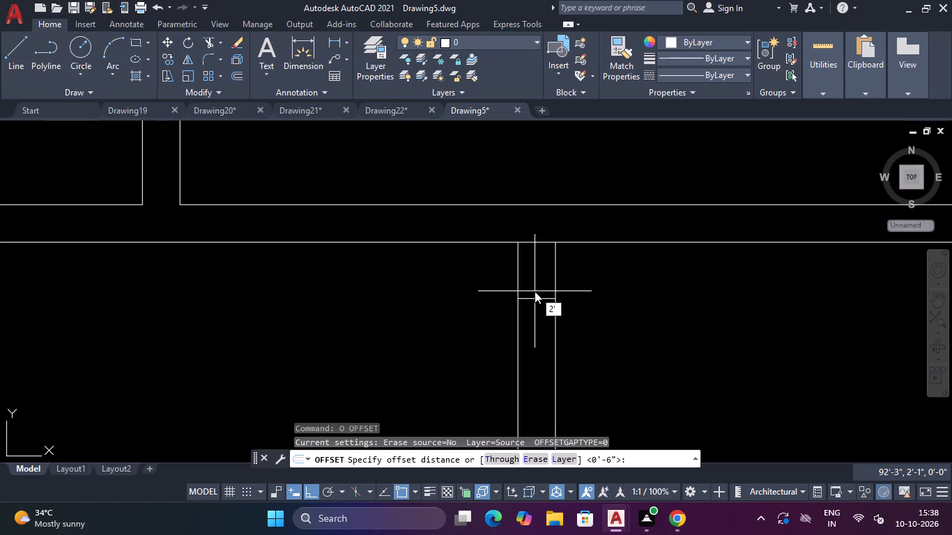
type("6\"")
key("Return")
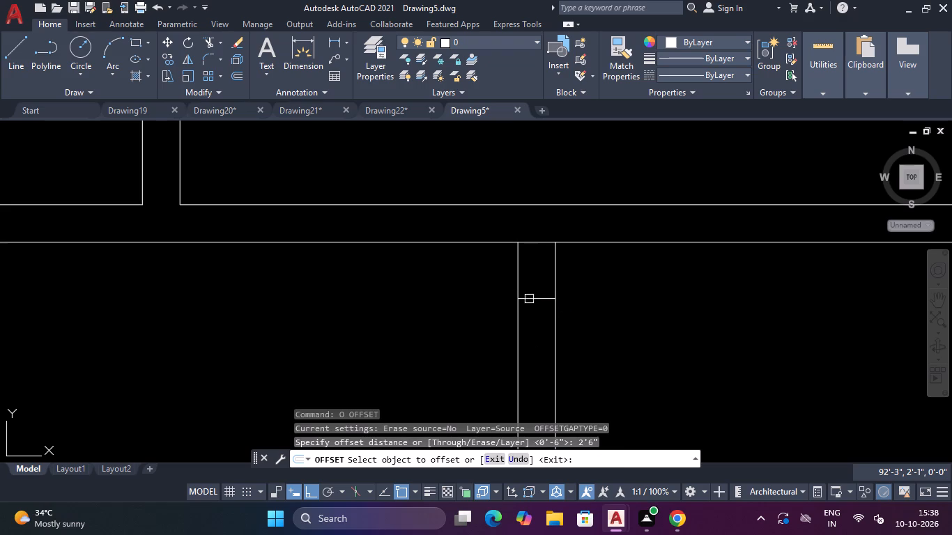
left_click(539, 300)
left_click(541, 351)
scroll(541, 351, "down", 4)
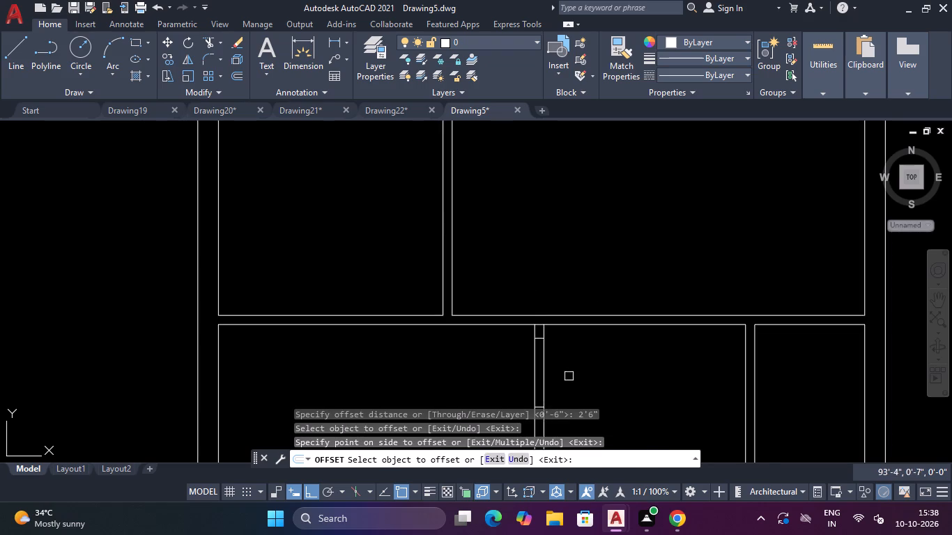
scroll(574, 373, "down", 1)
key("Escape")
key("Escape")
Draw a line across the upper horizontal partition, straight down from the upper vertical partition's right face to the lower face.
type("L")
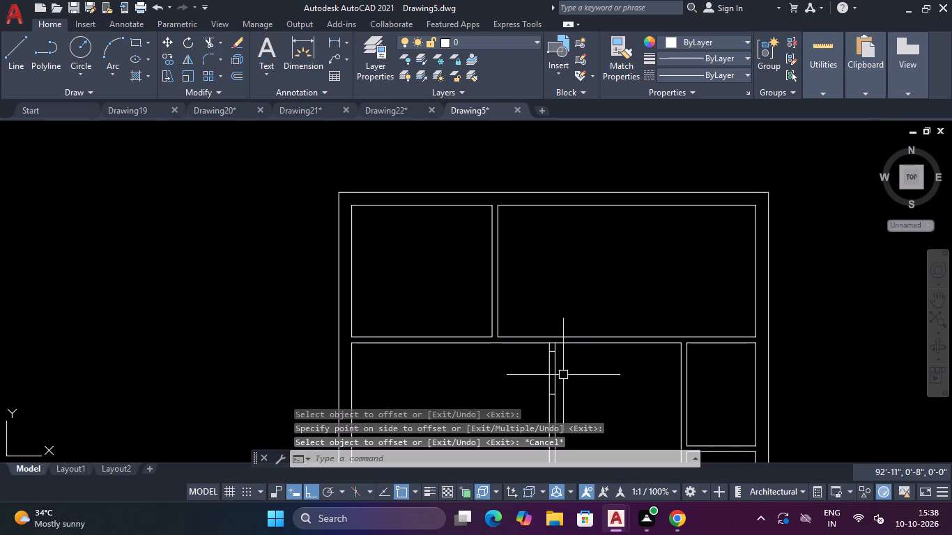
key("space")
scroll(541, 346, "up", 3)
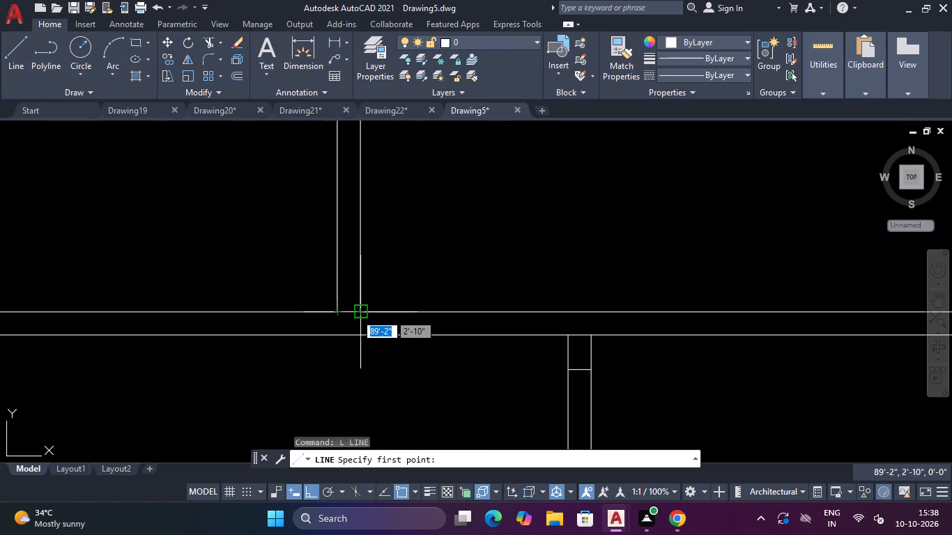
left_click(356, 313)
left_click(357, 339)
key("Escape")
Offset the line across the upper horizontal partition 6" to the right to mark a door jamb.
type("O")
key("space")
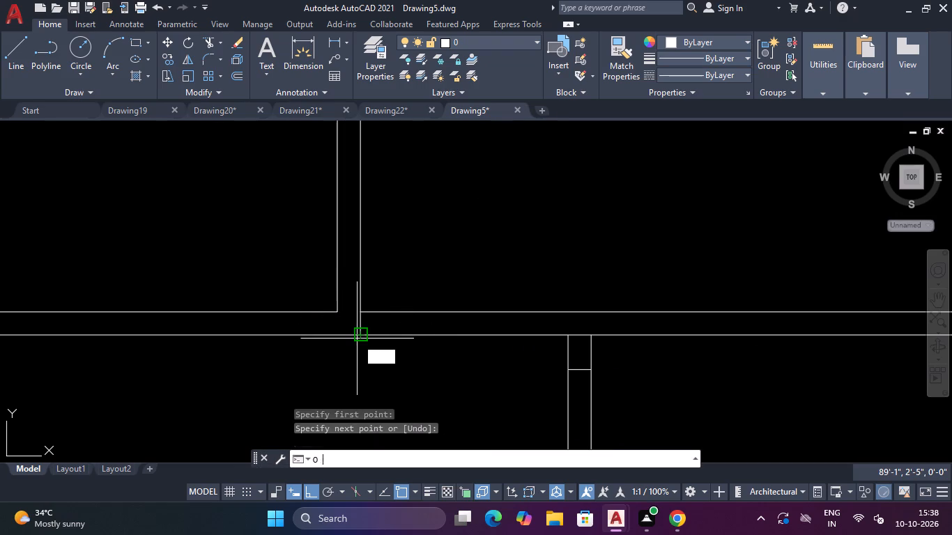
type("6\"")
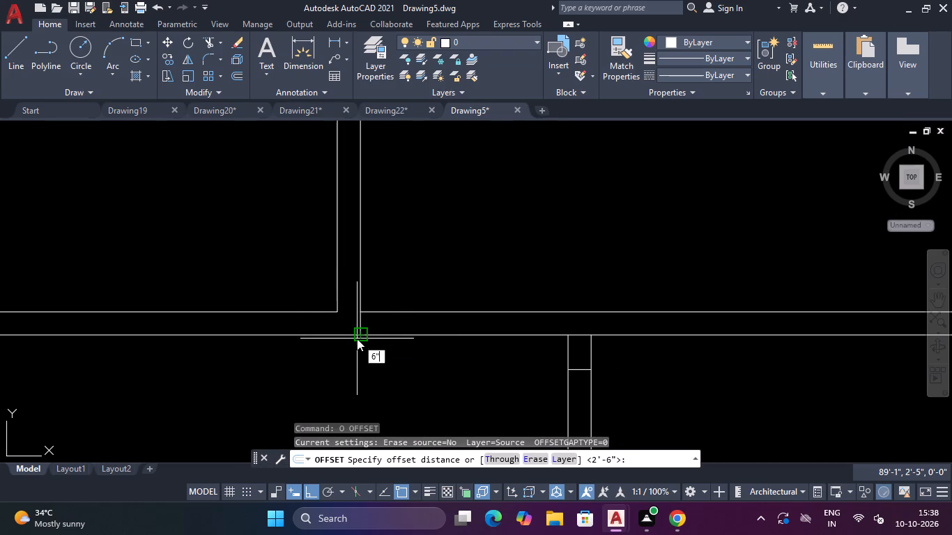
key("Return")
scroll(357, 339, "up", 1)
left_click(356, 313)
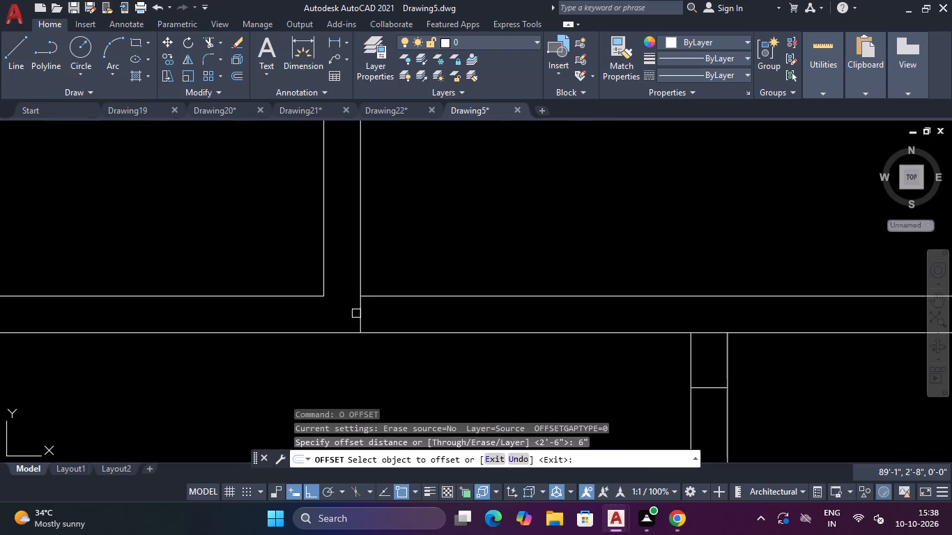
left_click(360, 314)
left_click(405, 316)
key("Escape")
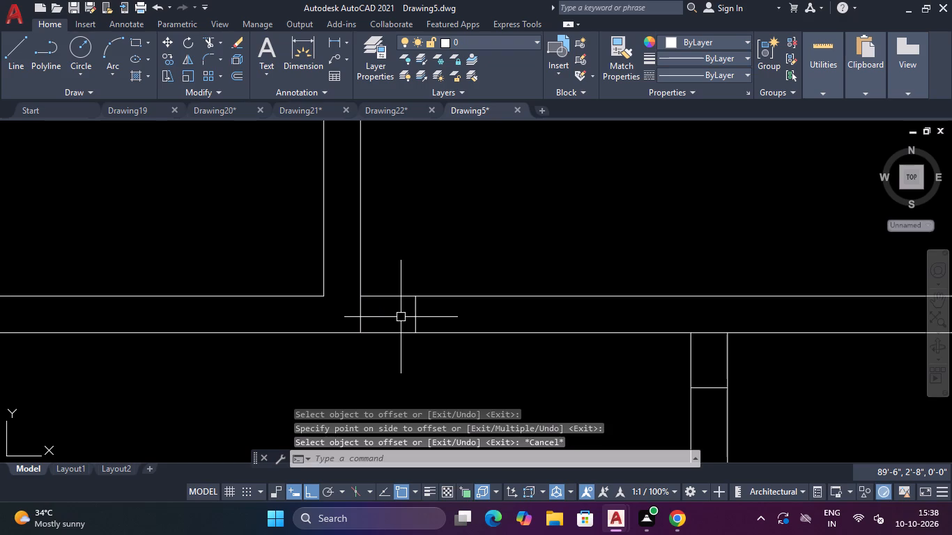
Offset the new jamb line 2'6" to the right along the upper horizontal partition to mark the second jamb.
type("O")
key("space")
type("2'6\"")
key("Return")
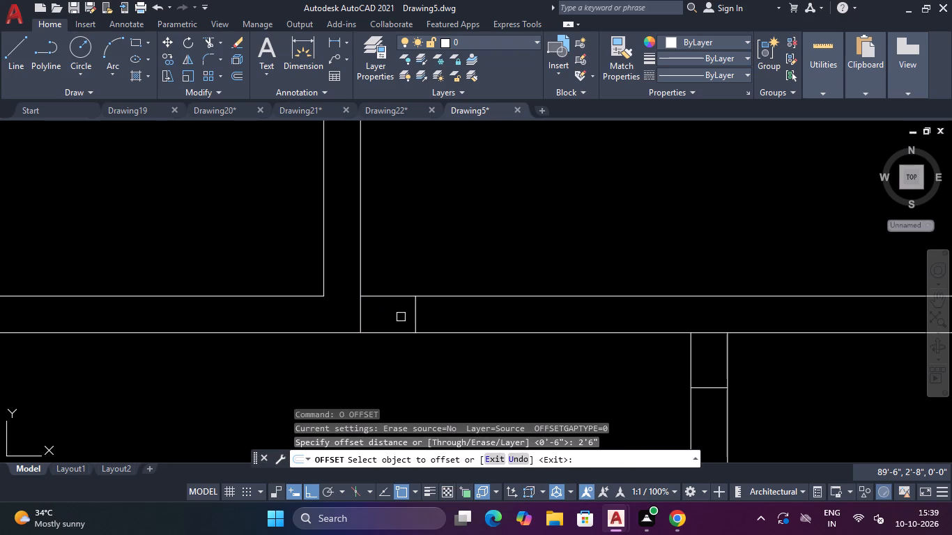
left_click(414, 311)
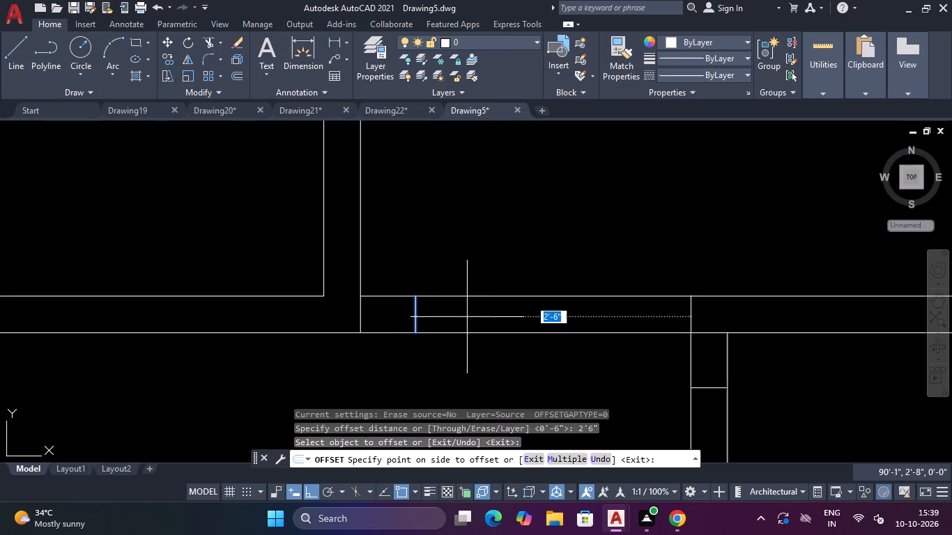
left_click(467, 317)
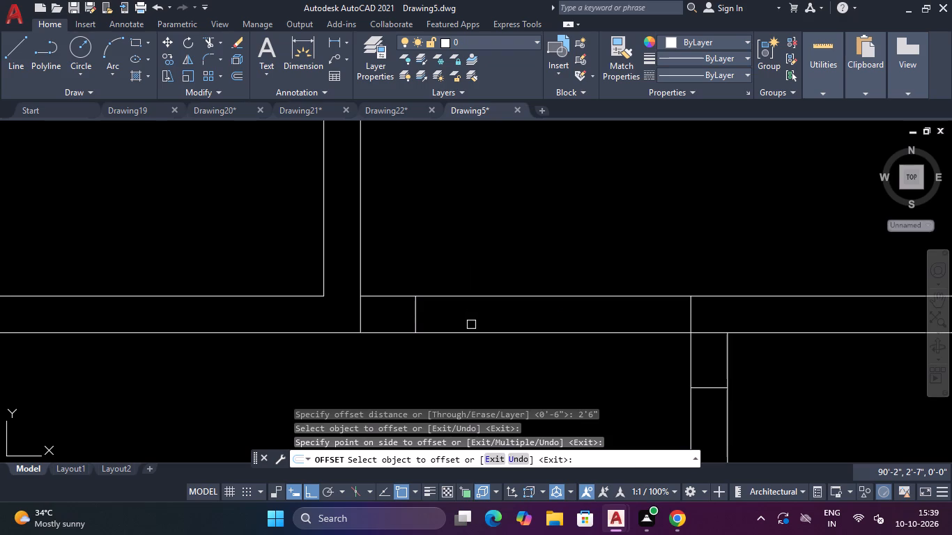
scroll(555, 318, "down", 3)
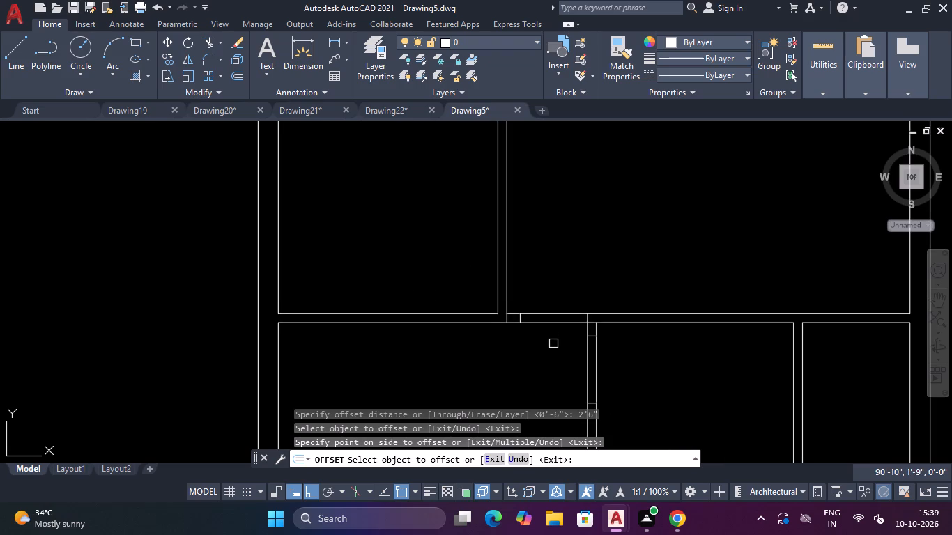
scroll(553, 352, "down", 3)
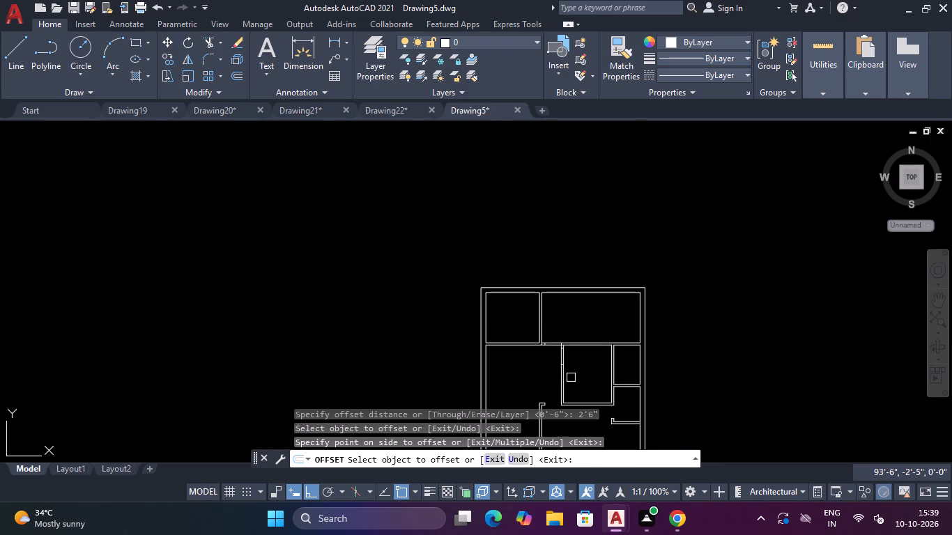
scroll(571, 378, "up", 1)
scroll(490, 346, "up", 3)
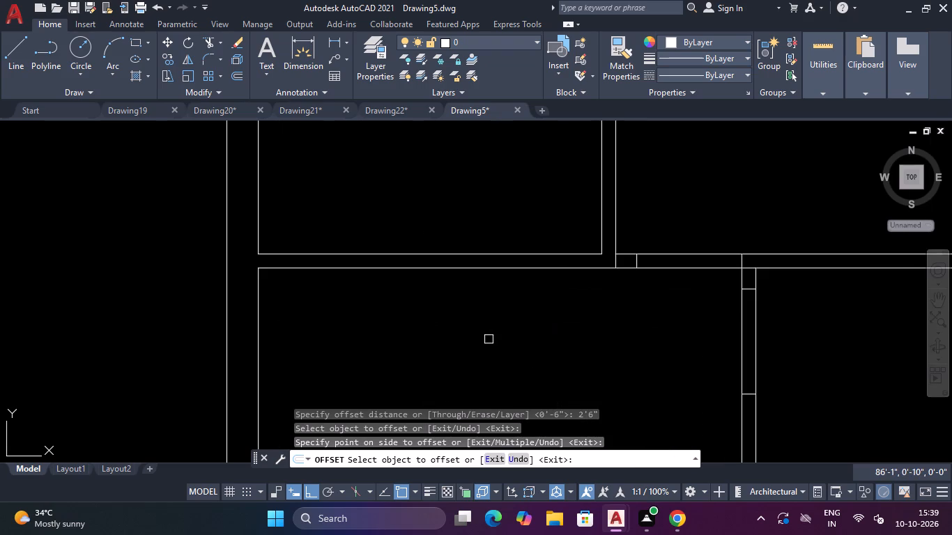
key("Escape")
Draw a line across the upper horizontal partition, straight down from the upper vertical partition's left face to the lower face.
type("L")
key("space")
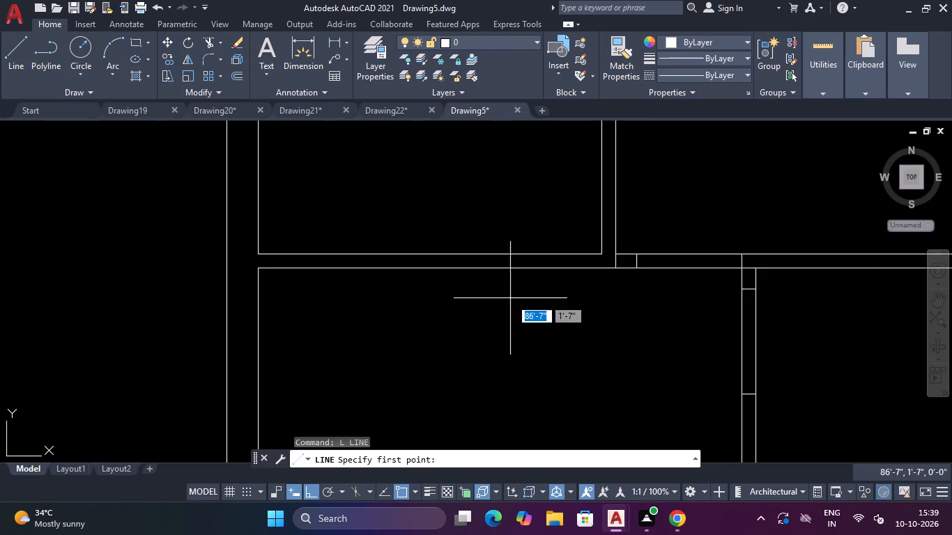
scroll(547, 258, "up", 2)
left_click(682, 253)
left_click(675, 284)
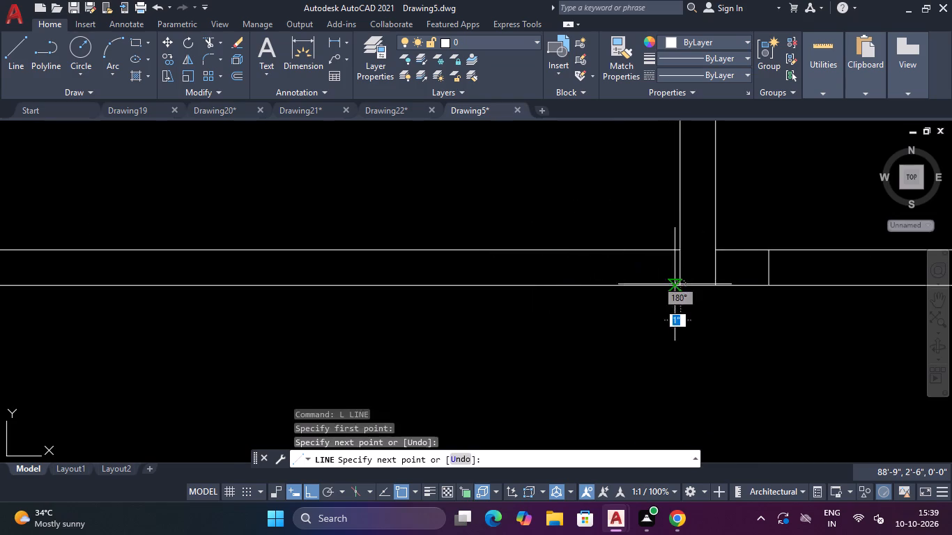
key("Escape")
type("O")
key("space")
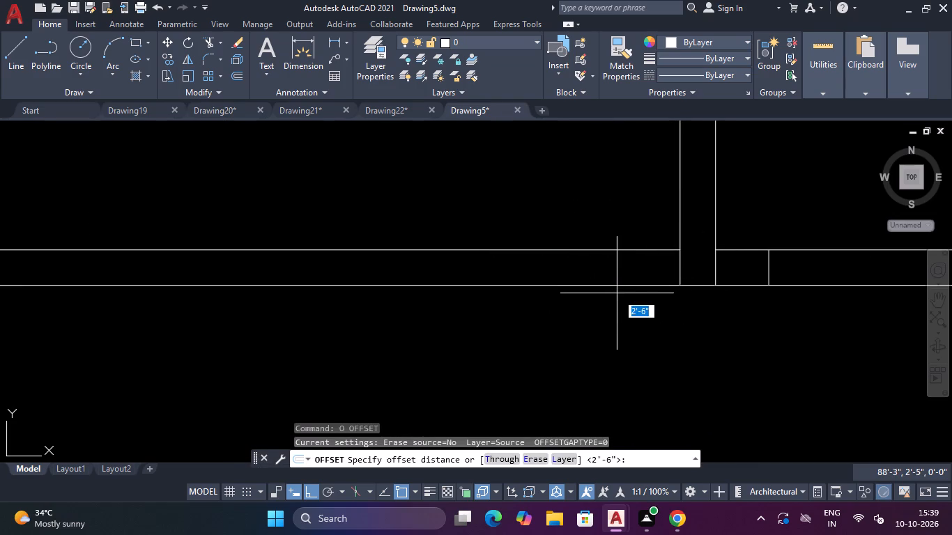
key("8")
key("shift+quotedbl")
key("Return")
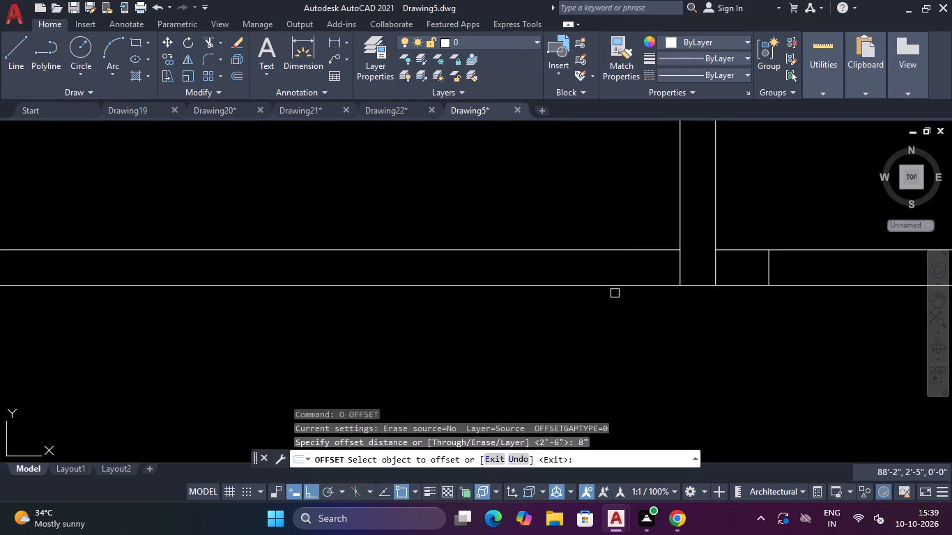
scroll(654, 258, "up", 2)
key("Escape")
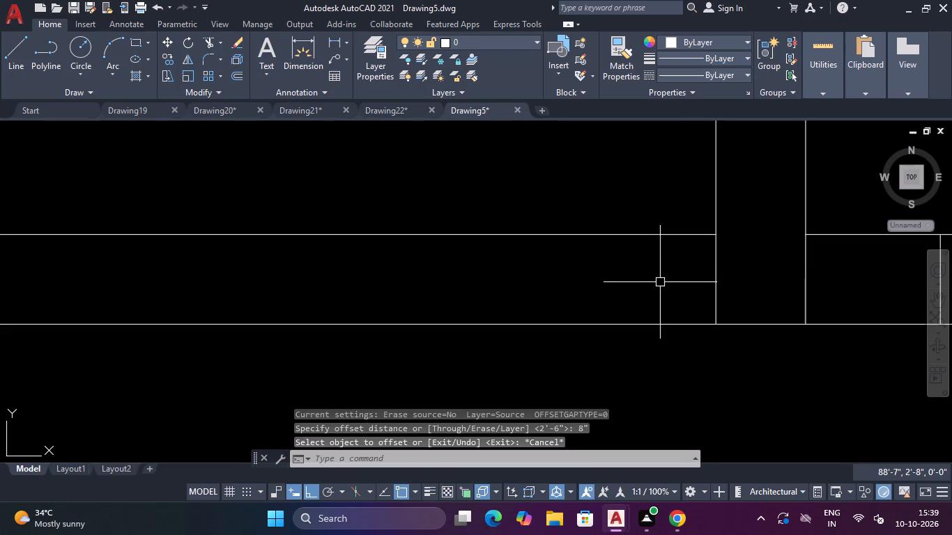
Offset the line below the upper vertical partition's left face 6" to the left to mark a door jamb.
type("O")
key("space")
type("6\"")
key("Return")
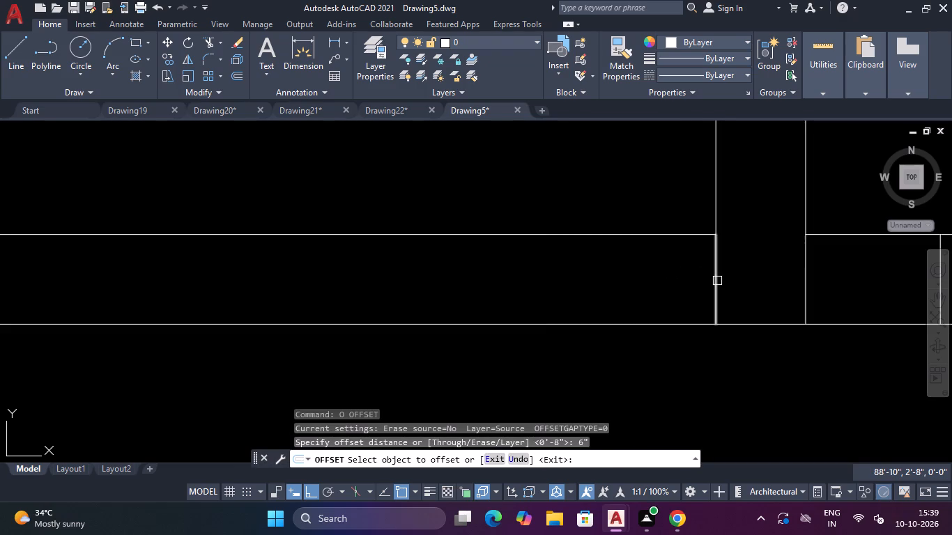
left_click_drag(717, 281, 709, 284)
left_click(624, 286)
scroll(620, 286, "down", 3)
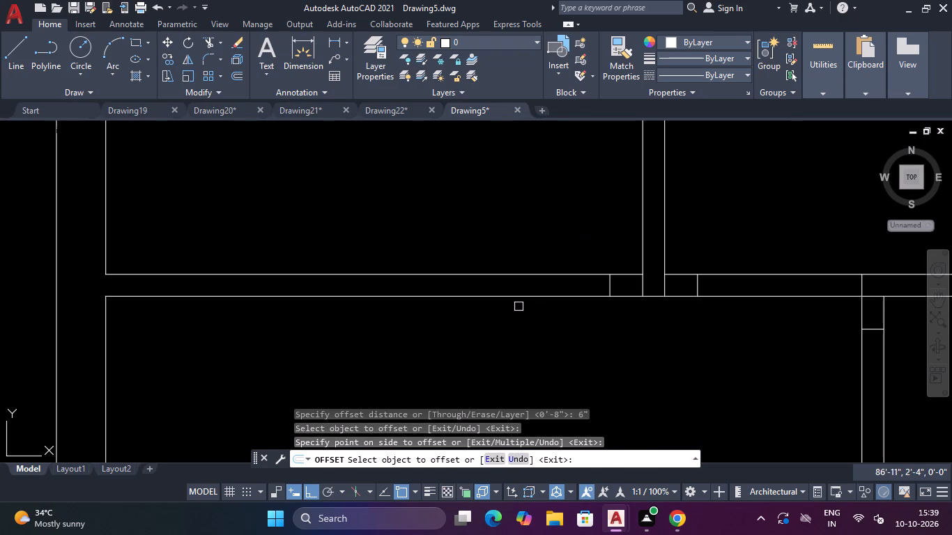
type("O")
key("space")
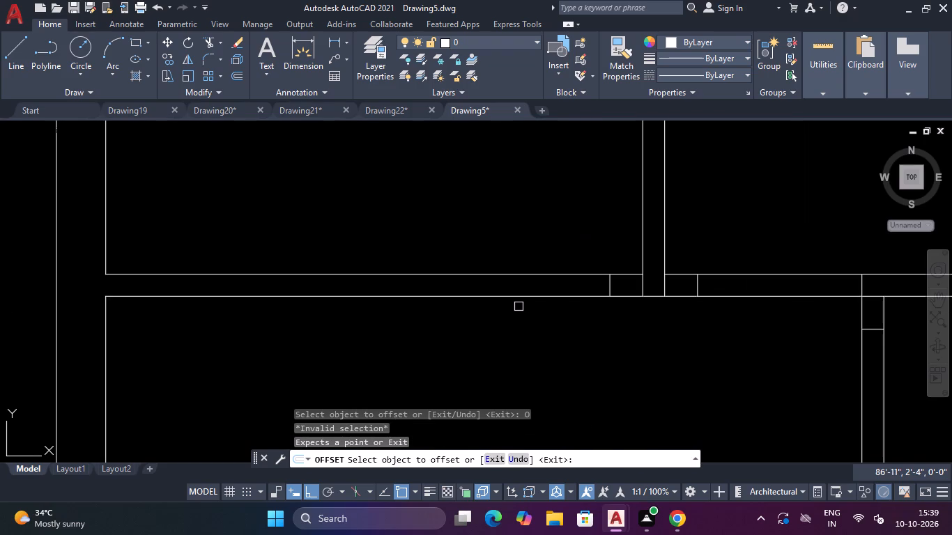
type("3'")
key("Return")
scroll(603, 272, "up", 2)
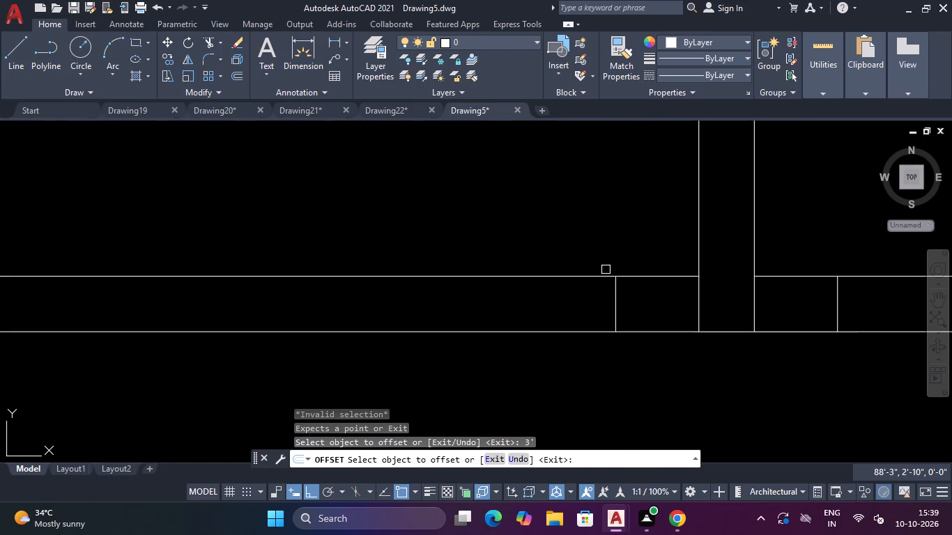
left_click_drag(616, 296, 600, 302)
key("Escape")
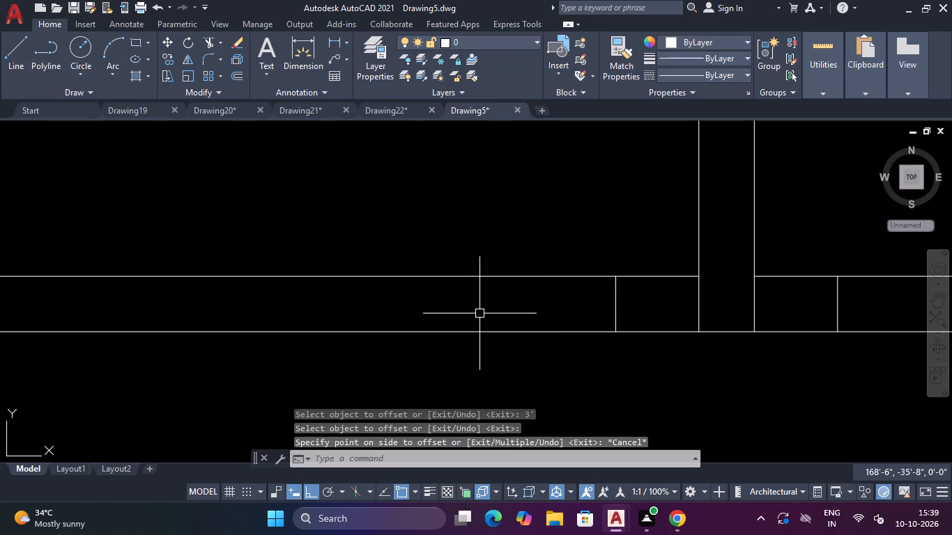
Offset the left-hand jamb line 3' further left along the upper horizontal partition to mark the second jamb.
type("O")
key("space")
key("3")
key("apostrophe")
key("Return")
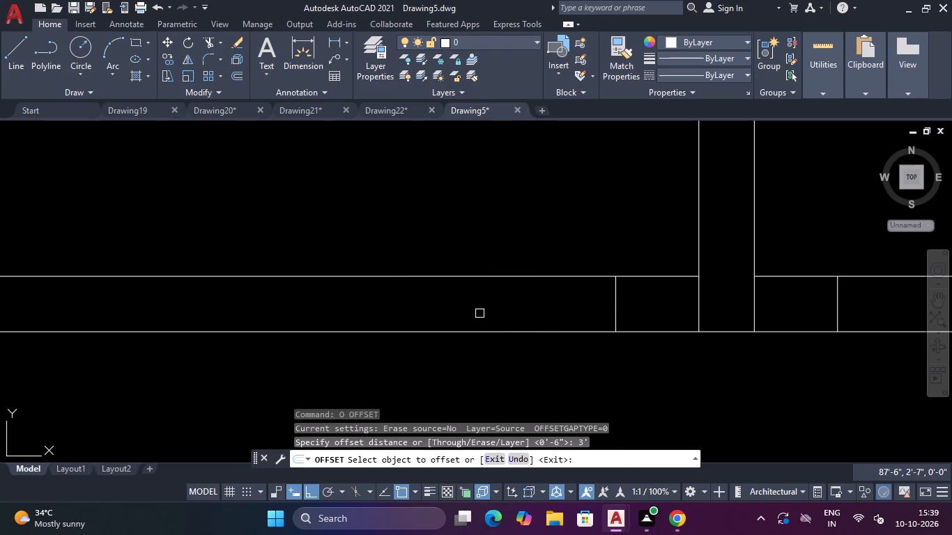
left_click(620, 300)
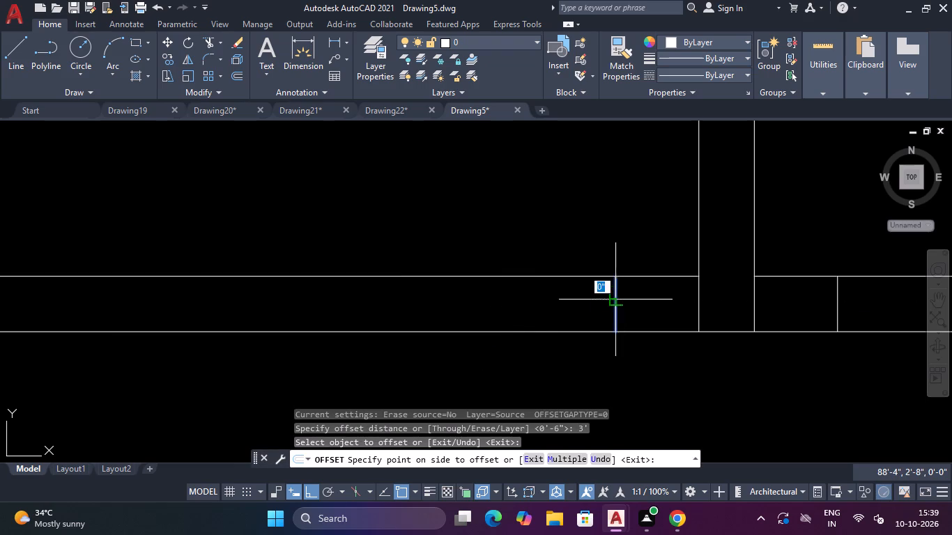
scroll(513, 313, "down", 2)
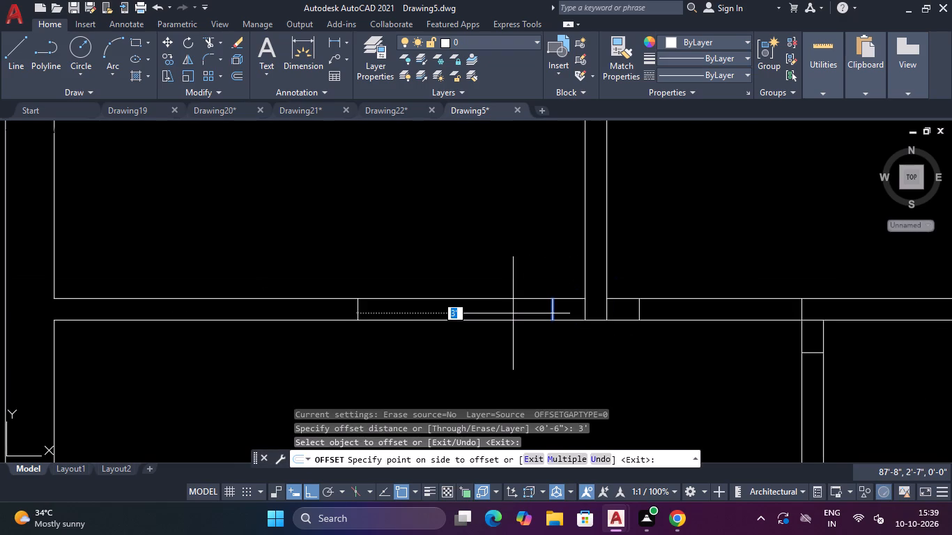
left_click(513, 313)
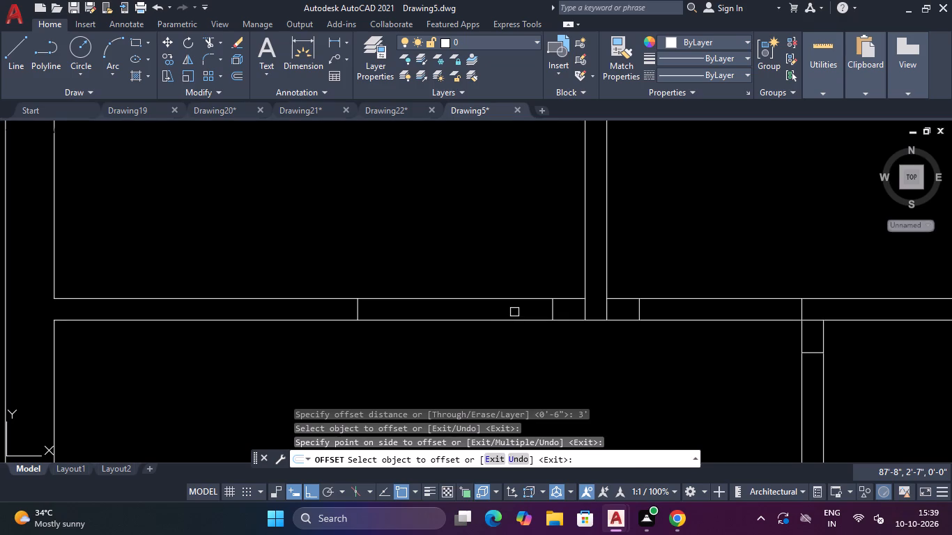
Draw a line across the upper horizontal partition, straight up from the right face of the small right-hand room's vertical partition.
scroll(530, 307, "down", 4)
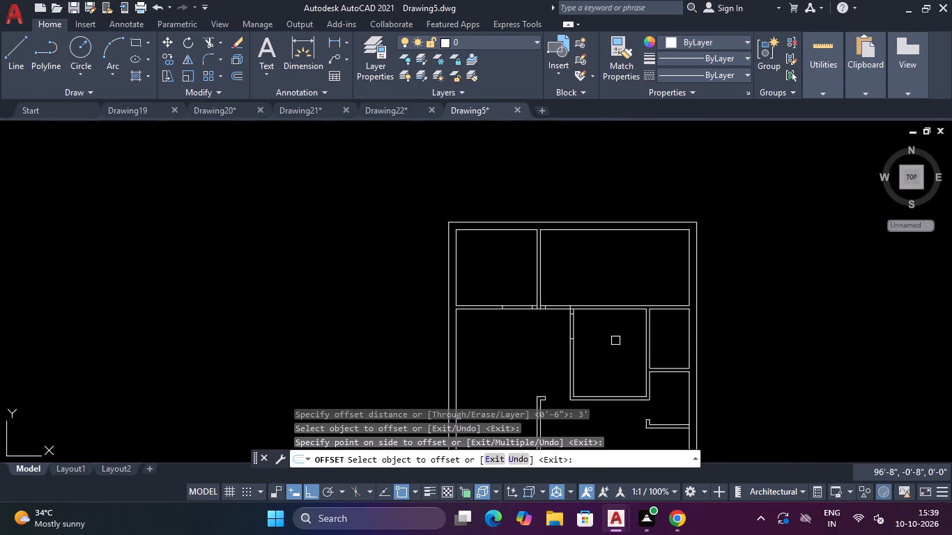
scroll(665, 300, "up", 2)
type("L")
key("space")
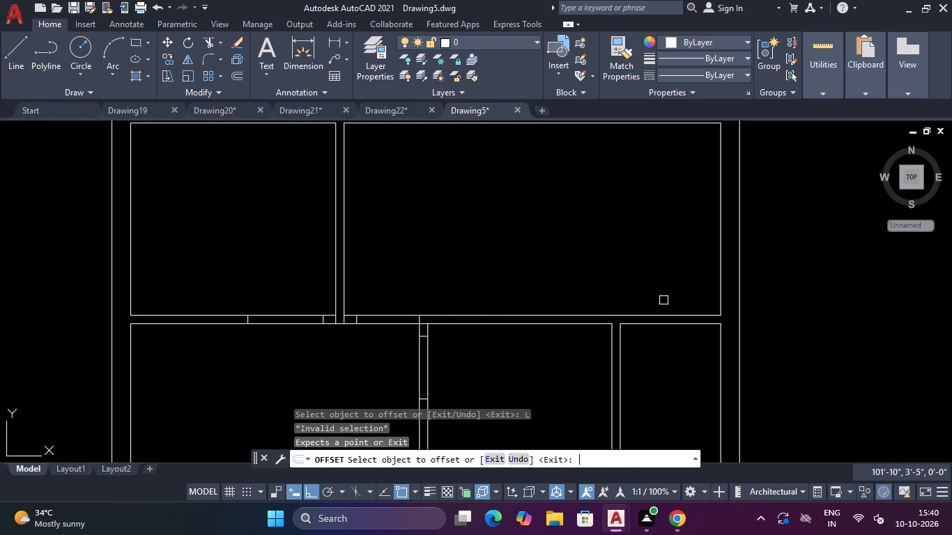
scroll(654, 309, "up", 4)
key("Escape")
key("Escape")
type("L")
key("space")
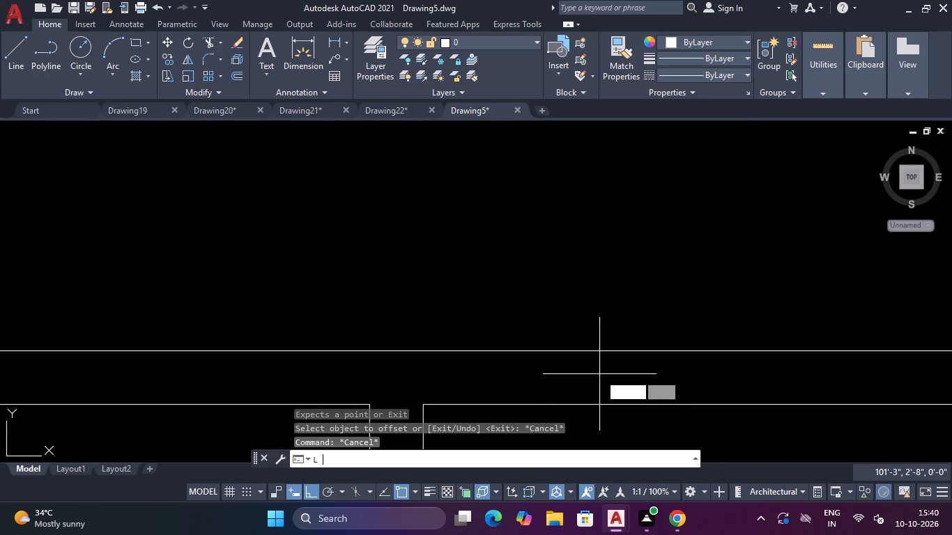
scroll(592, 387, "up", 3)
scroll(608, 380, "down", 4)
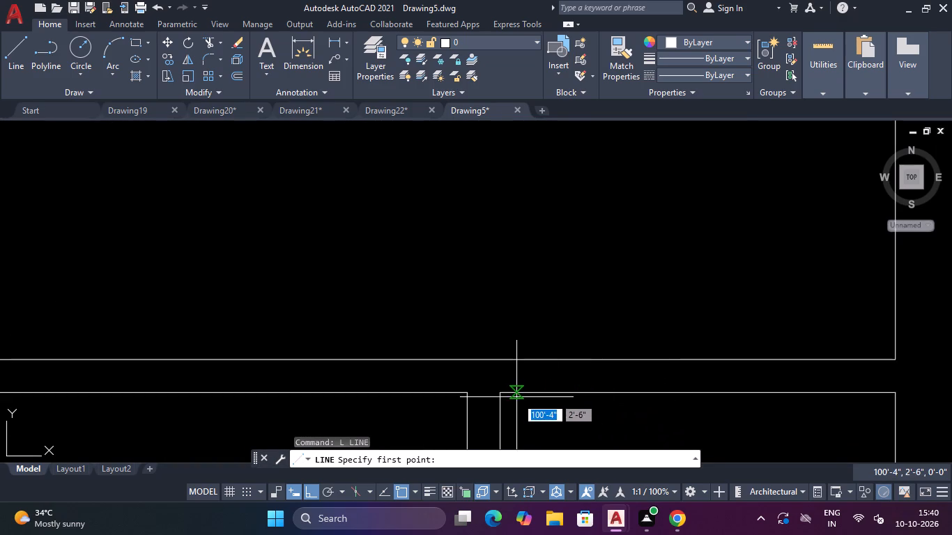
left_click(500, 396)
left_click(498, 360)
key("Escape")
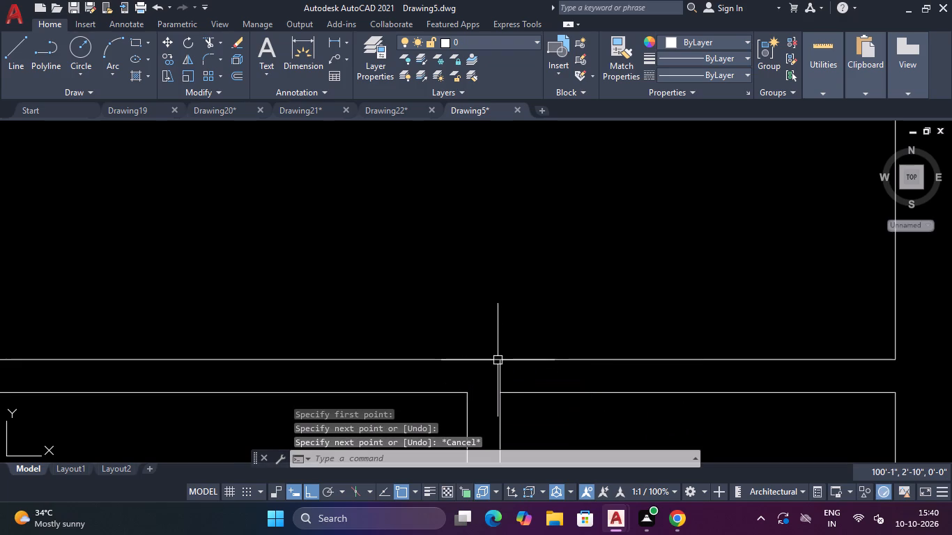
Offset the new line above the right-hand vertical partition 6" to the right to mark a door jamb.
type("O")
key("space")
type("6\"")
key("Return")
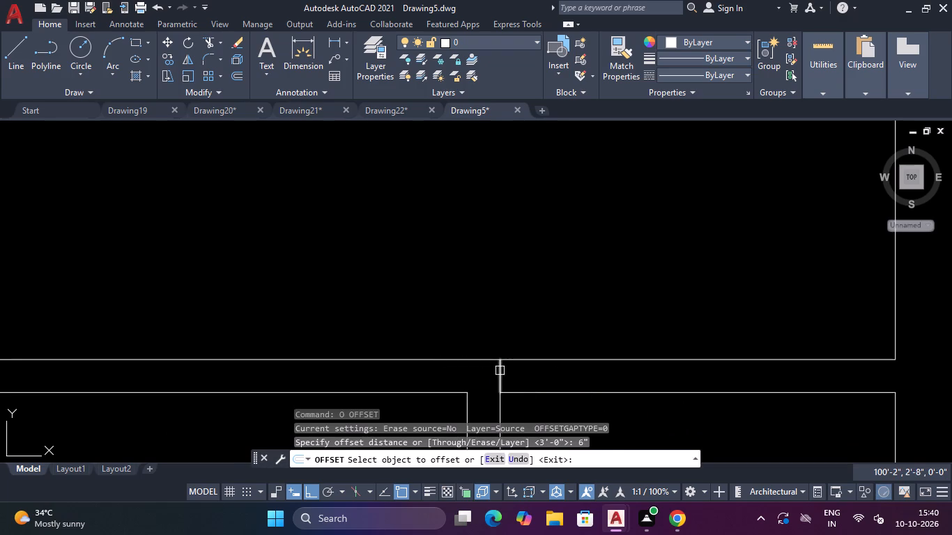
left_click(500, 371)
left_click(532, 376)
key("Escape")
Offset the new jamb line 2' to the right above the small right-hand room to mark the second jamb.
type("O")
key("space")
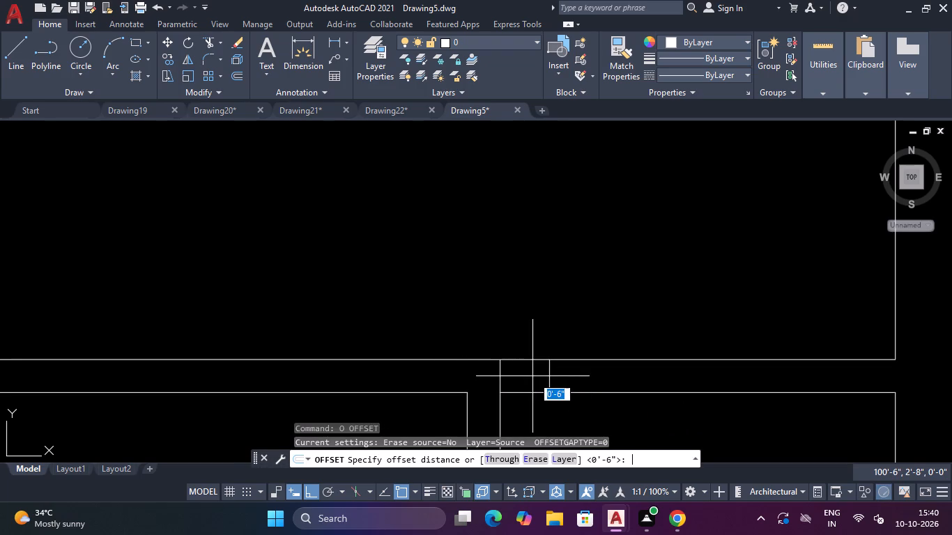
type("2'")
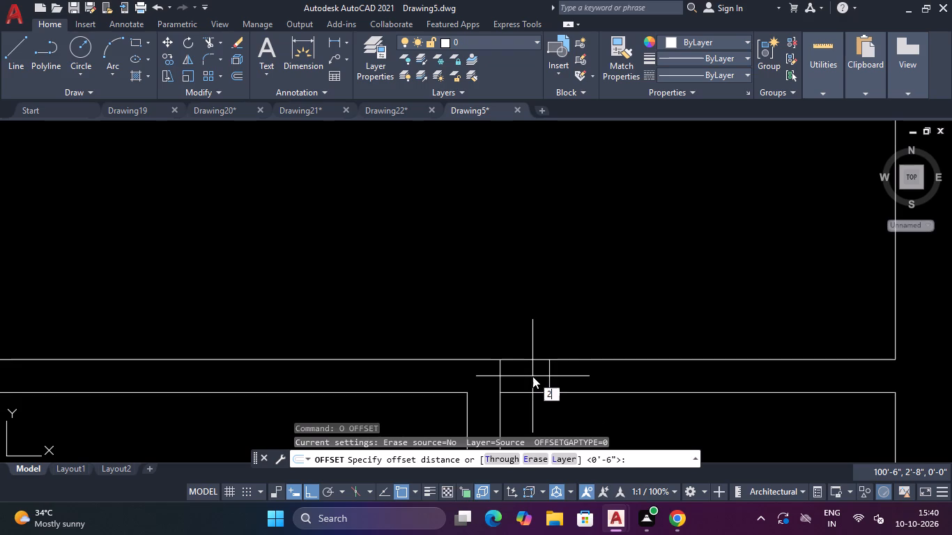
key("Return")
left_click(549, 377)
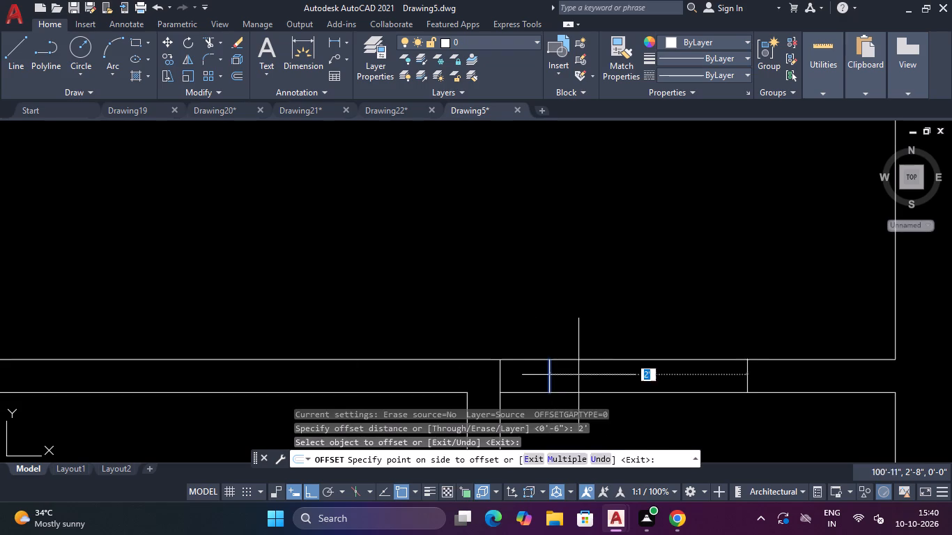
left_click(595, 373)
scroll(603, 375, "down", 3)
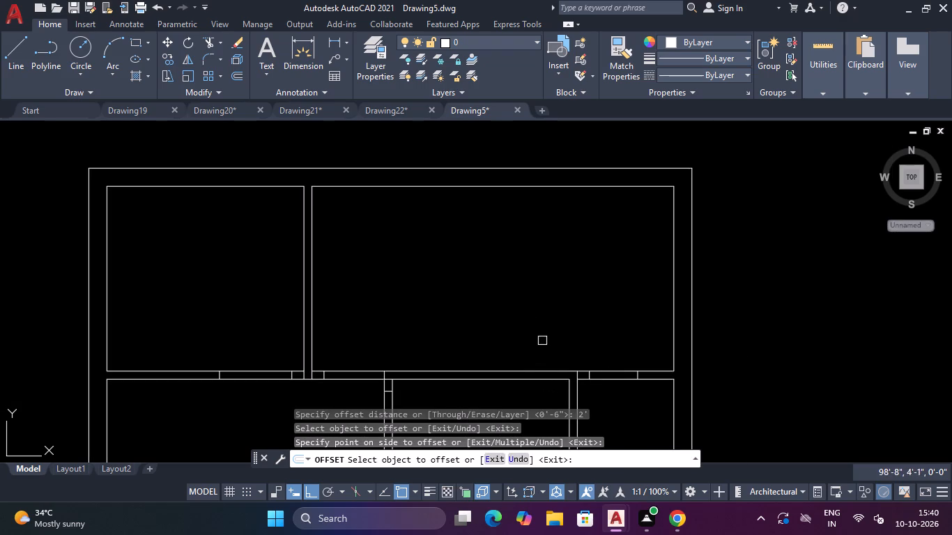
Offset the left edge of the short stub on the lower right-hand partition 2'6" to the left.
scroll(544, 334, "down", 2)
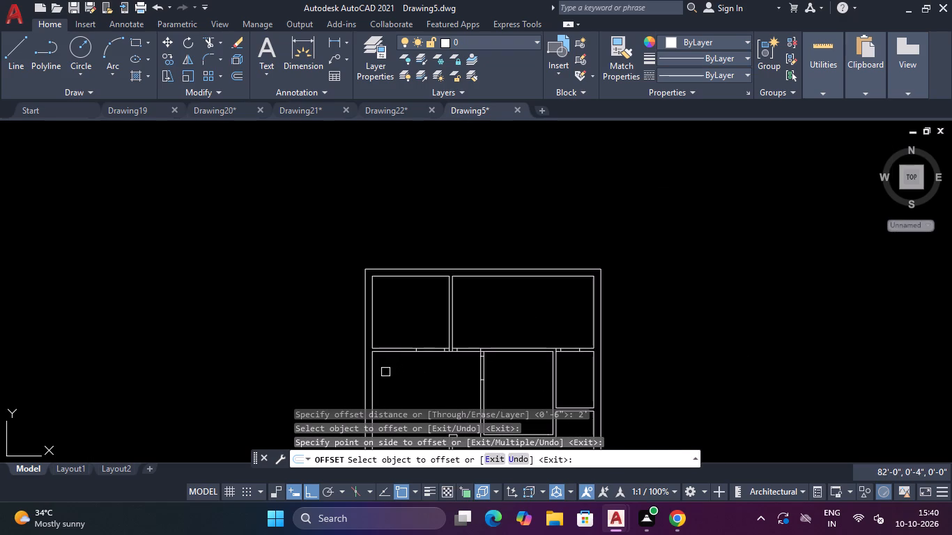
scroll(428, 380, "down", 3)
scroll(460, 403, "up", 4)
scroll(459, 375, "down", 4)
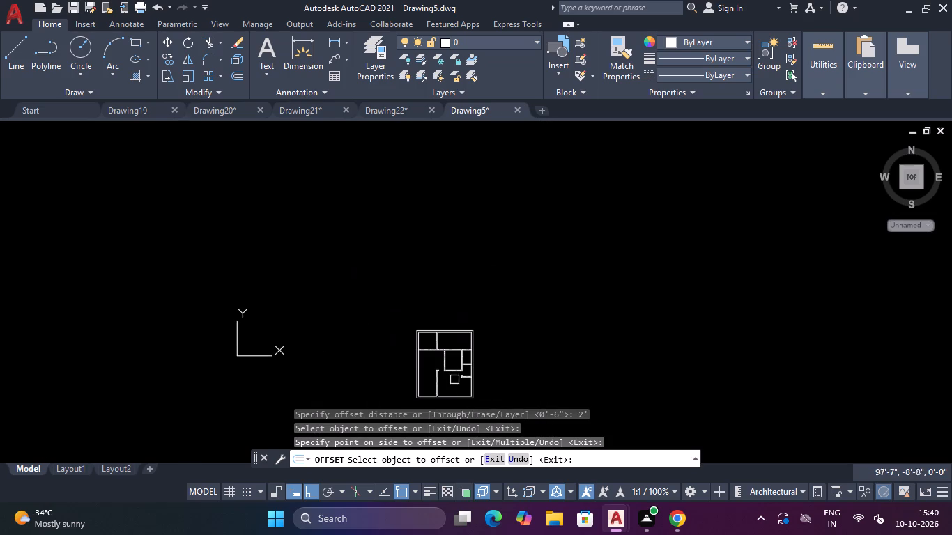
scroll(448, 389, "up", 2)
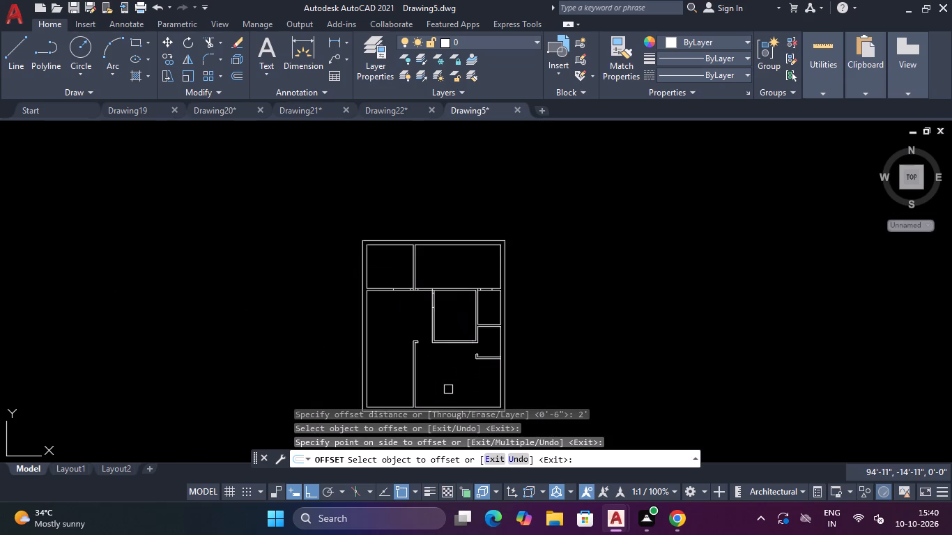
scroll(448, 389, "up", 3)
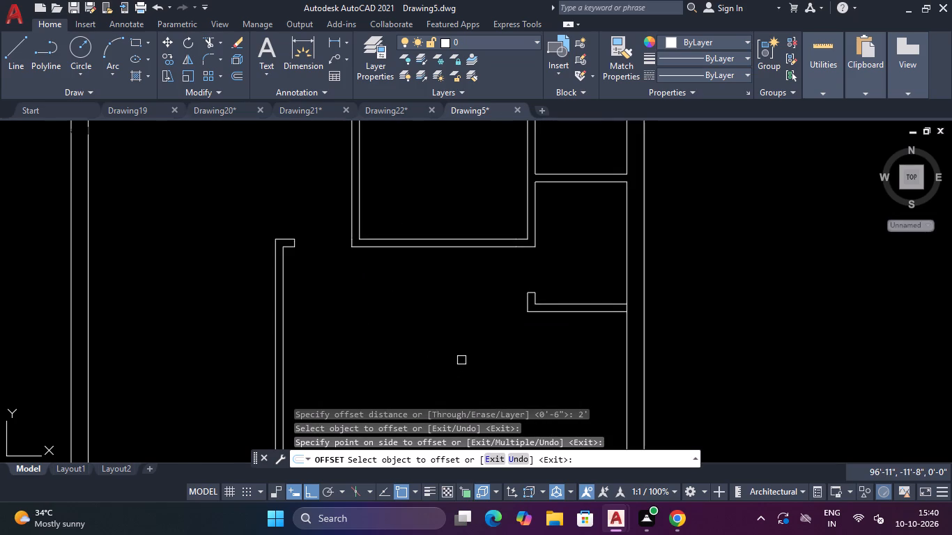
key("Escape")
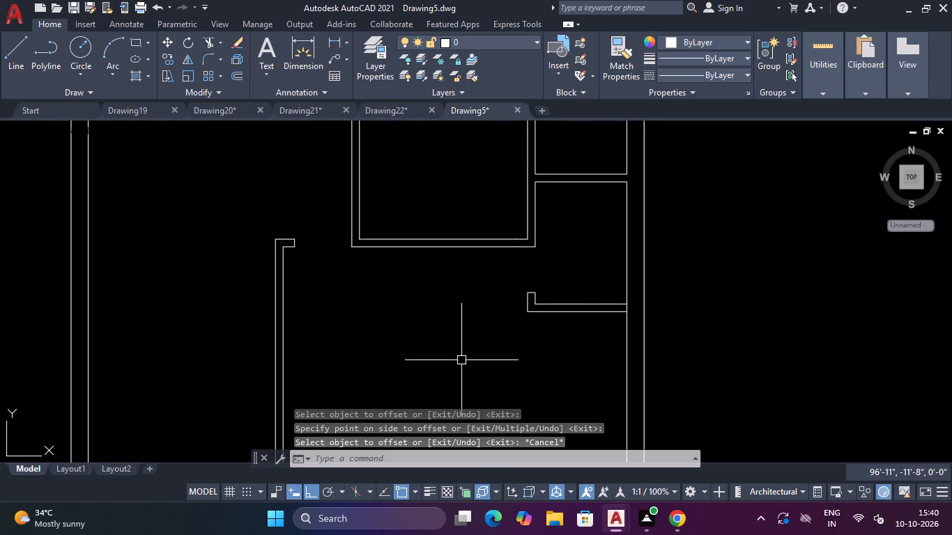
type("O")
key("space")
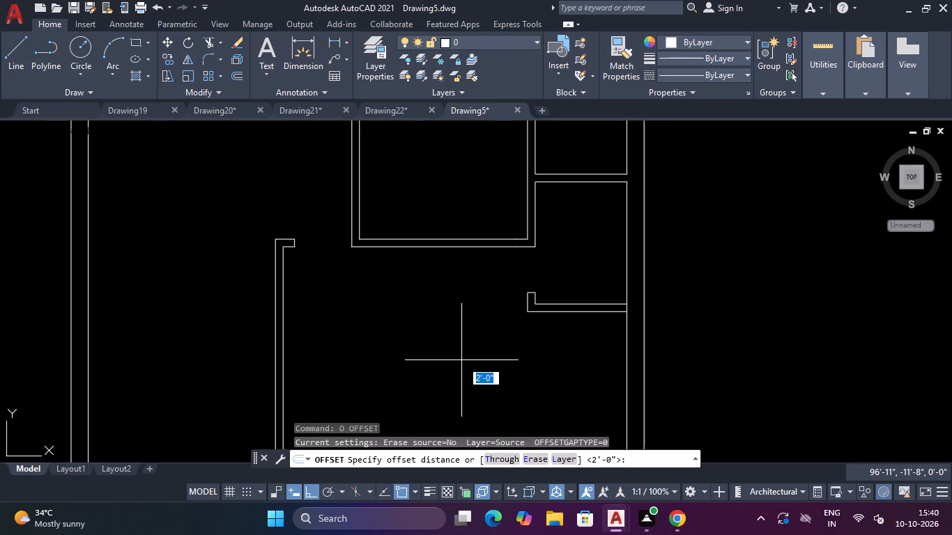
type("2'")
key("6")
key("shift+quotedbl")
key("Return")
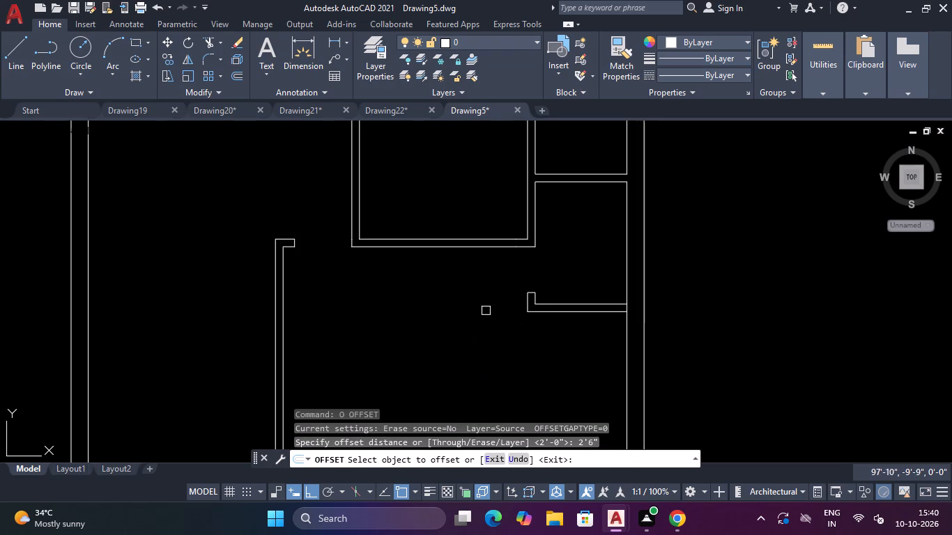
left_click_drag(527, 301, 514, 302)
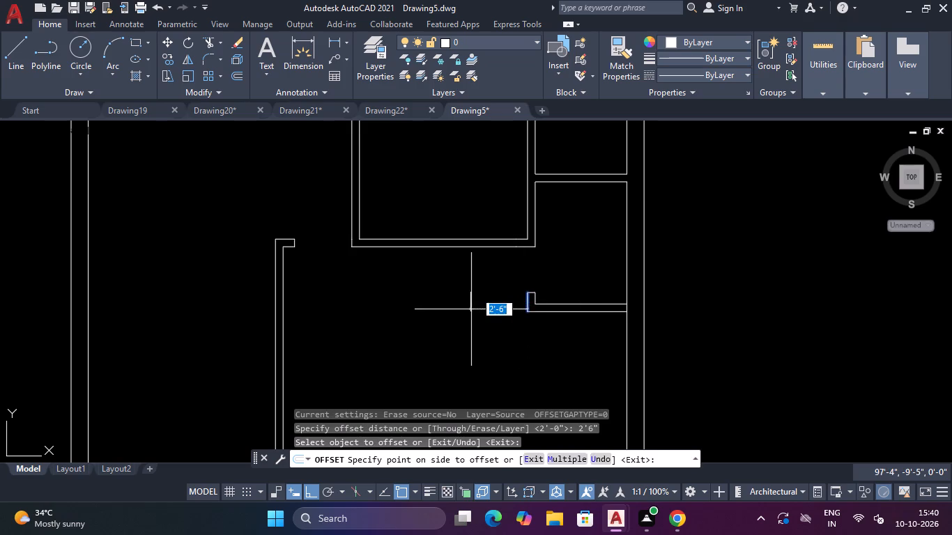
left_click(469, 311)
scroll(467, 325, "down", 3)
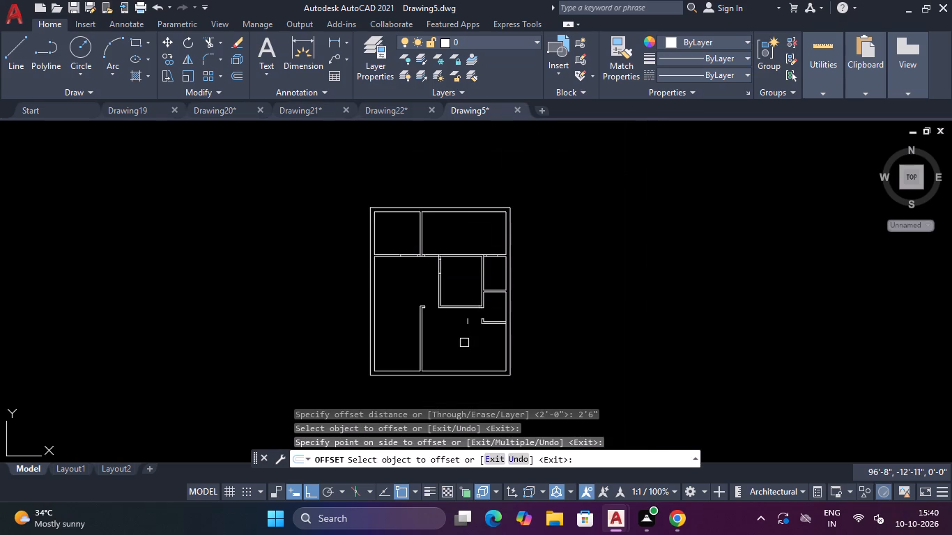
scroll(464, 343, "up", 2)
key("Escape")
key("Escape")
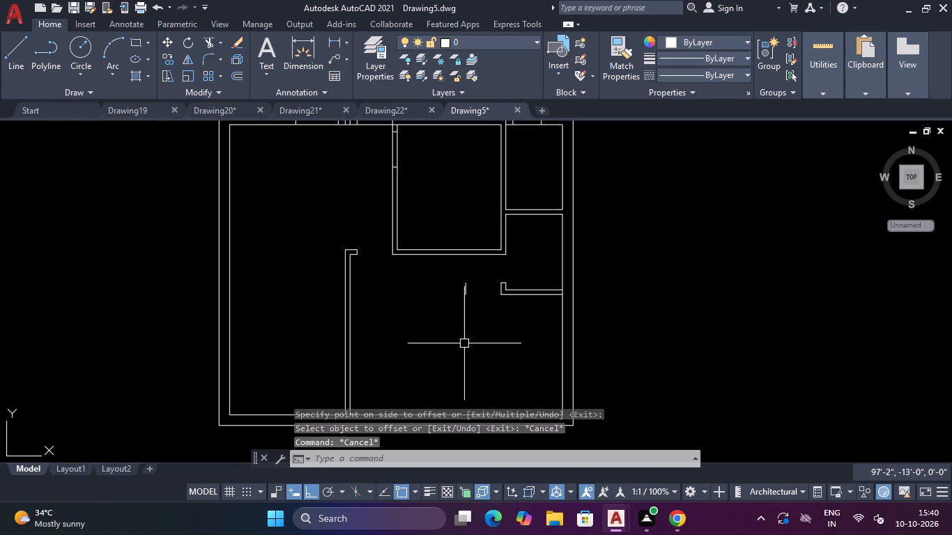
Extend the new offset line down to the inner face of the bottom outer wall.
type("EX")
key("Return")
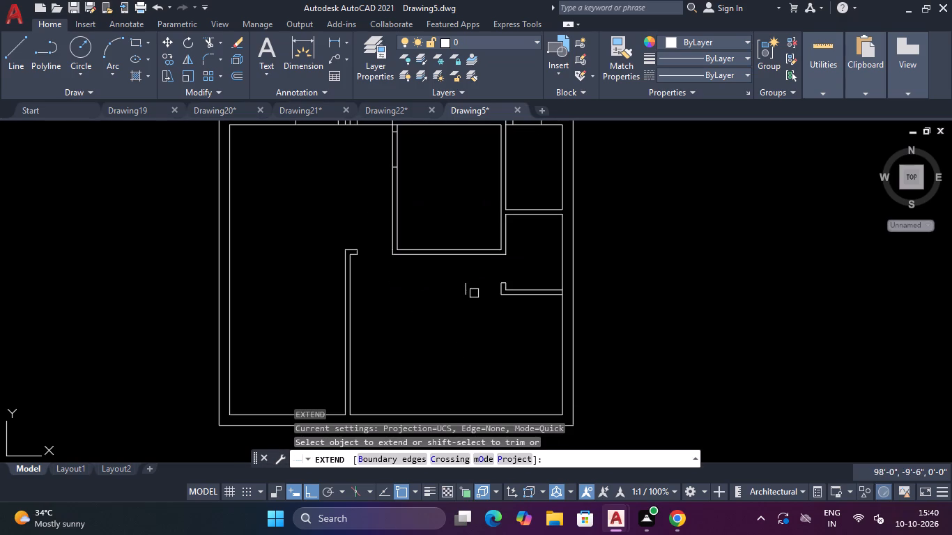
left_click(463, 290)
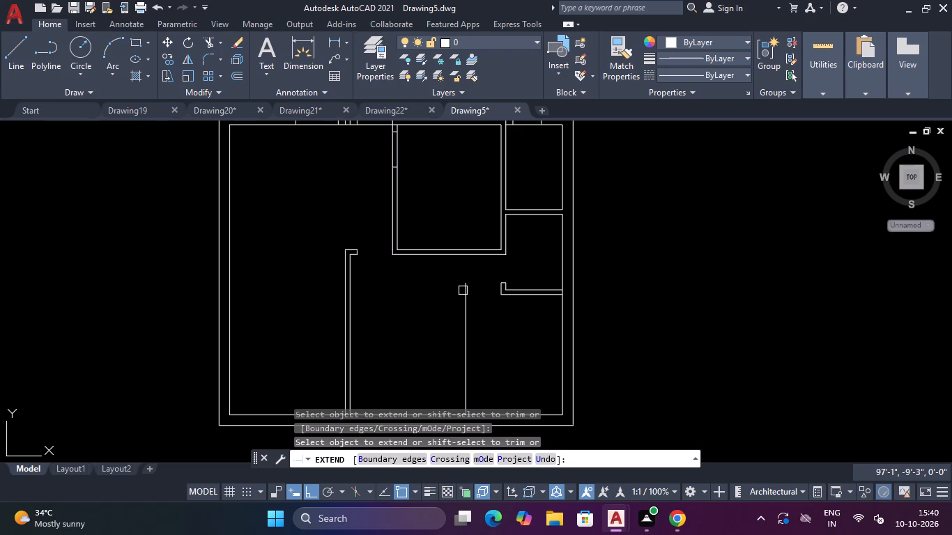
key("Escape")
key("Escape")
Offset the extended line 4" to the left to form the second face of the partition.
type("O")
key("space")
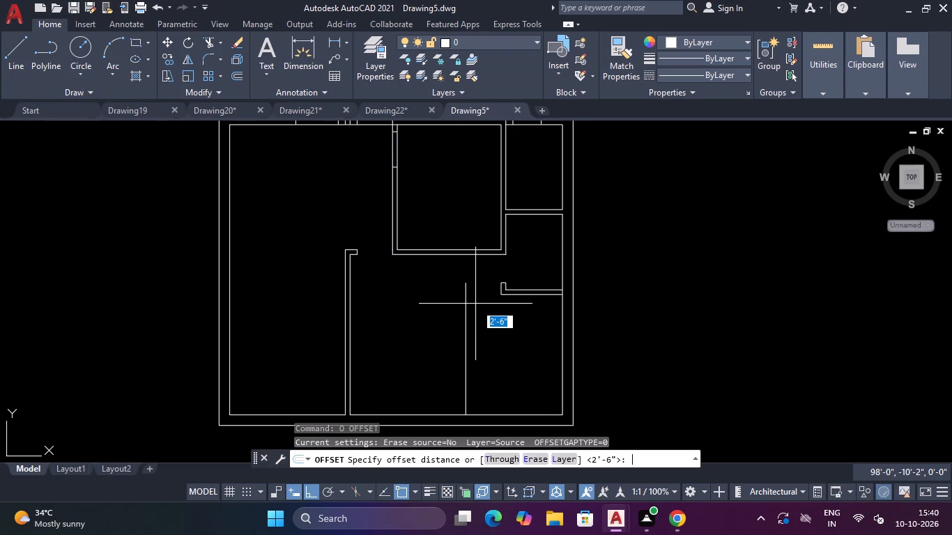
type("4\"")
key("Return")
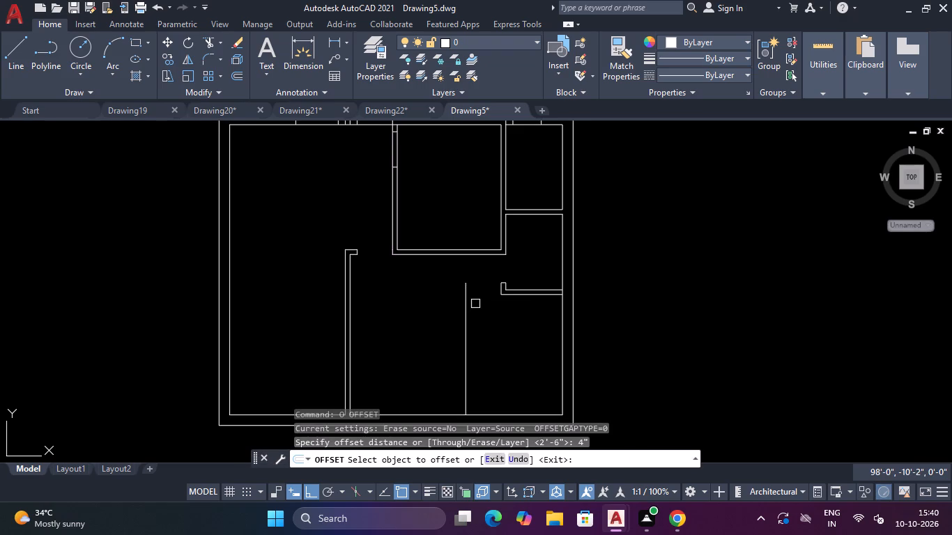
left_click(463, 315)
left_click(445, 316)
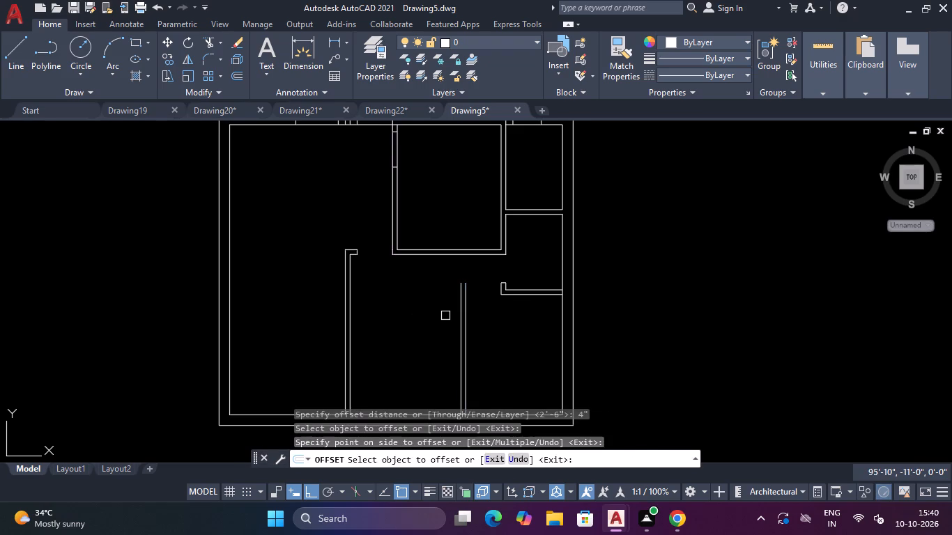
key("Escape")
Draw a 4" line across the open top end of the new vertical partition to cap it.
type("L")
key("space")
scroll(467, 287, "up", 2)
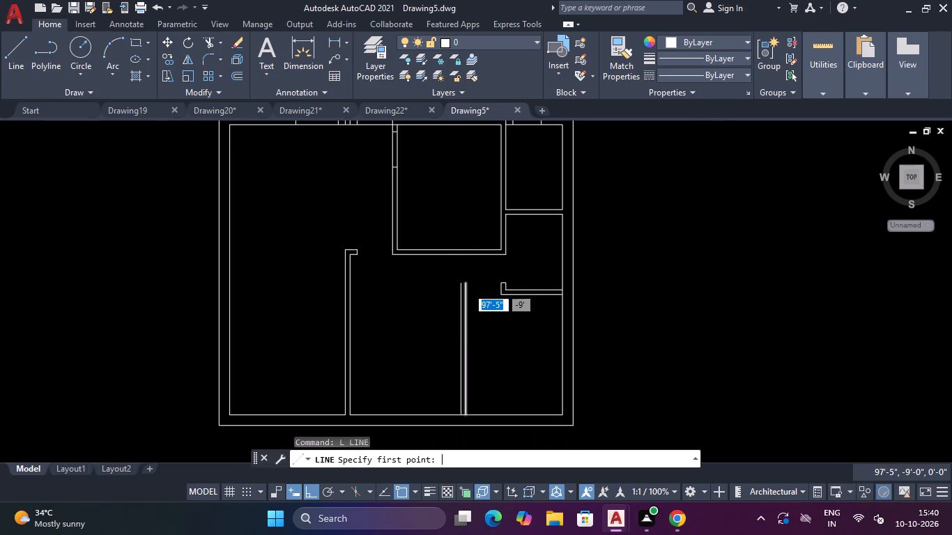
scroll(467, 287, "up", 3)
left_click_drag(423, 232, 405, 233)
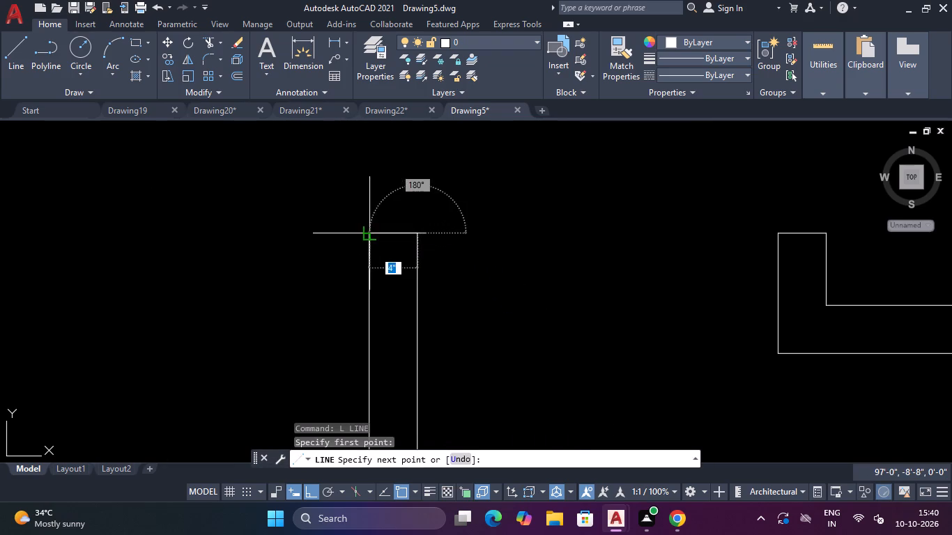
left_click(368, 231)
key("Escape")
scroll(380, 229, "down", 3)
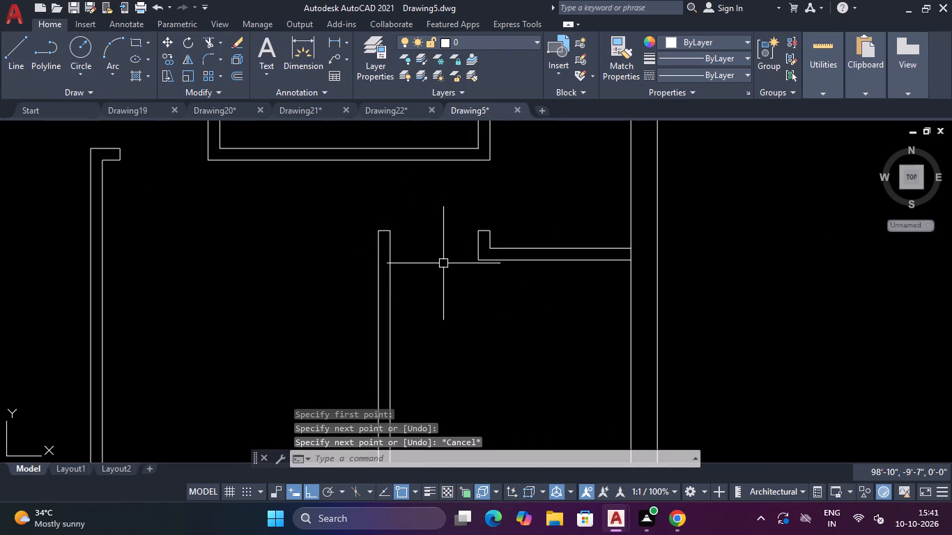
Draw a line across the bottom outer wall, straight down from the inner corner at the plan's lower left.
scroll(443, 261, "down", 3)
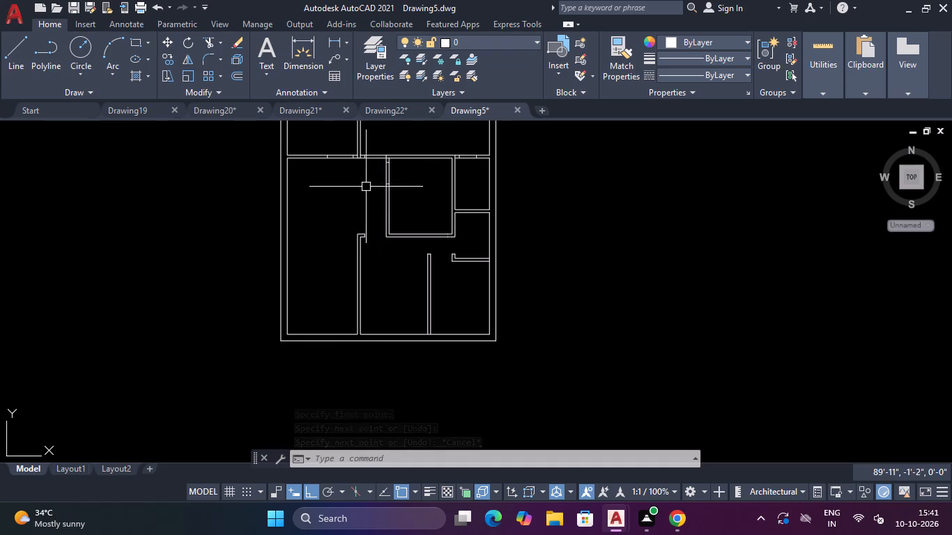
scroll(361, 178, "down", 2)
scroll(361, 178, "up", 3)
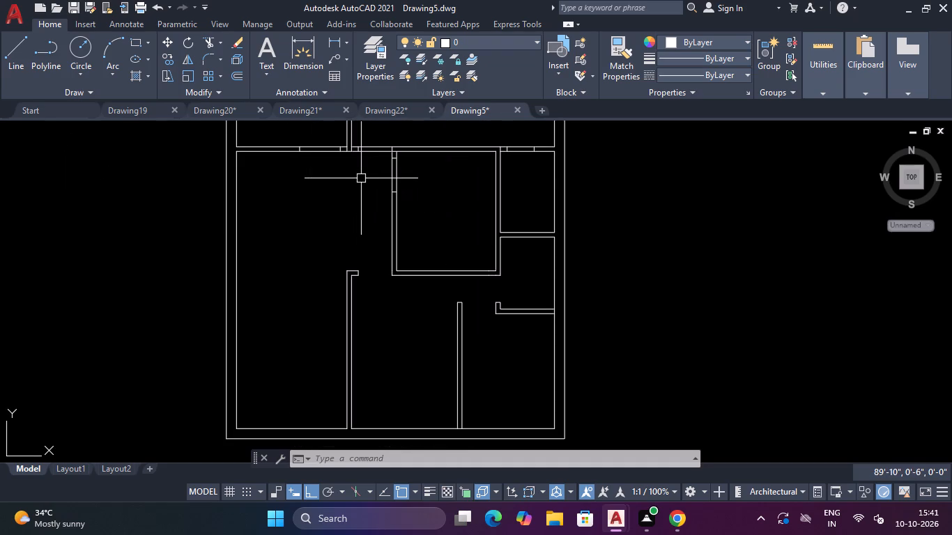
scroll(361, 178, "down", 2)
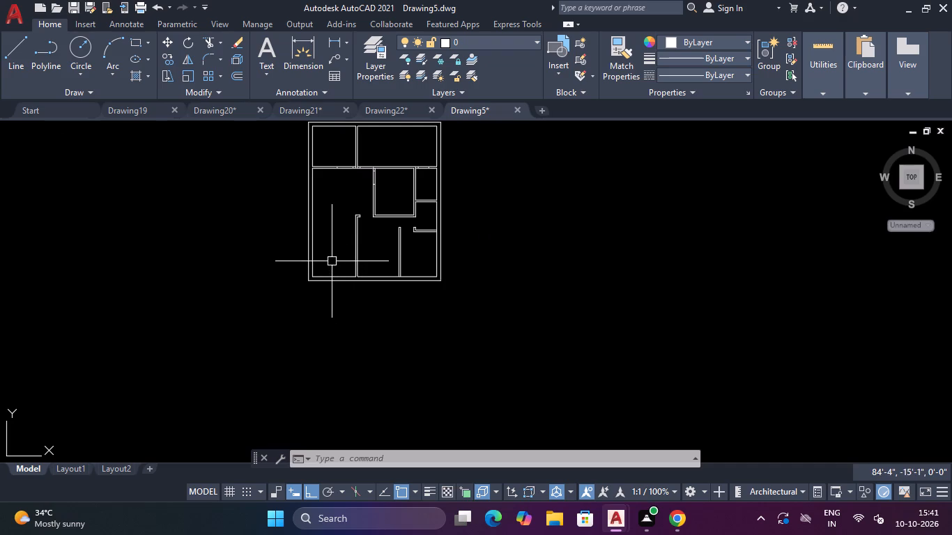
scroll(331, 279, "up", 3)
key("Escape")
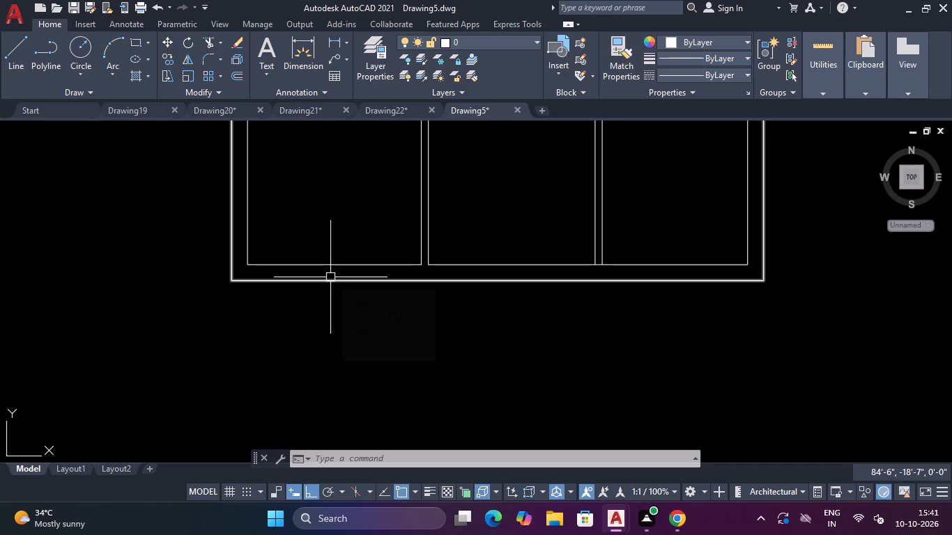
type("L")
key("space")
scroll(270, 257, "up", 3)
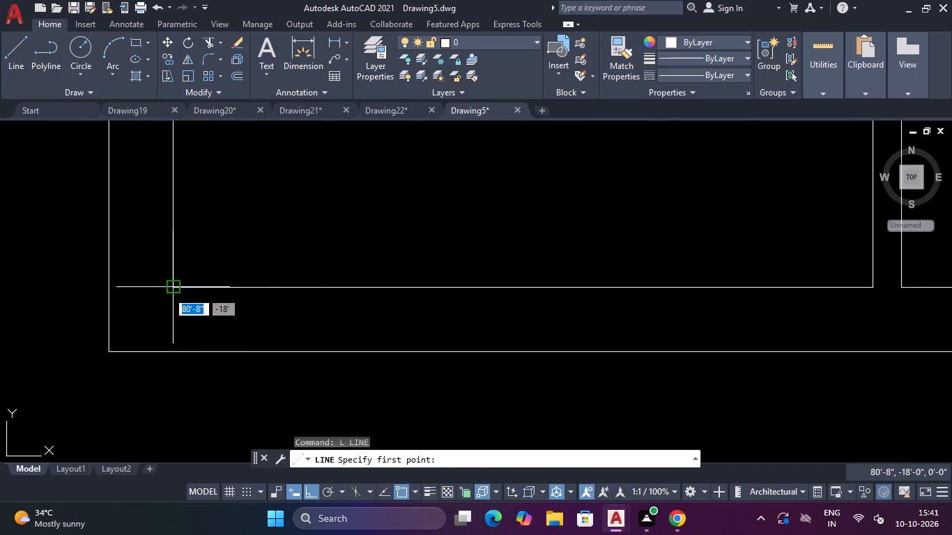
left_click_drag(167, 291, 163, 307)
left_click(172, 352)
key("Escape")
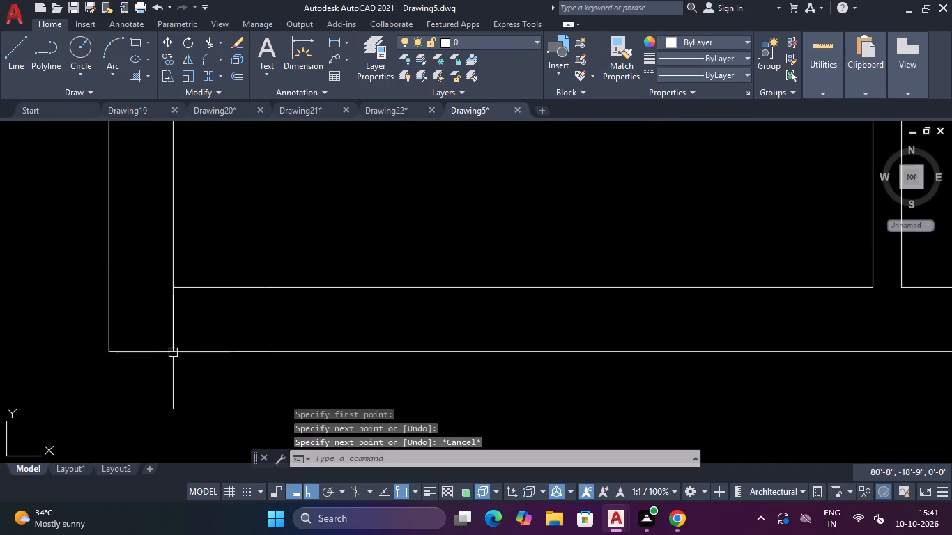
Offset the new line in the bottom outer wall 6" to the right to mark a door jamb.
type("O")
key("space")
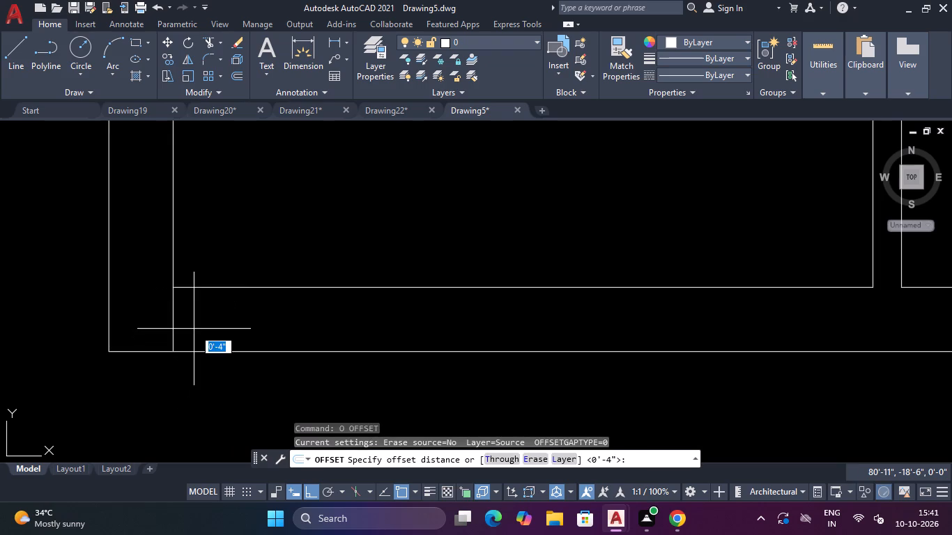
type("6\"")
key("Return")
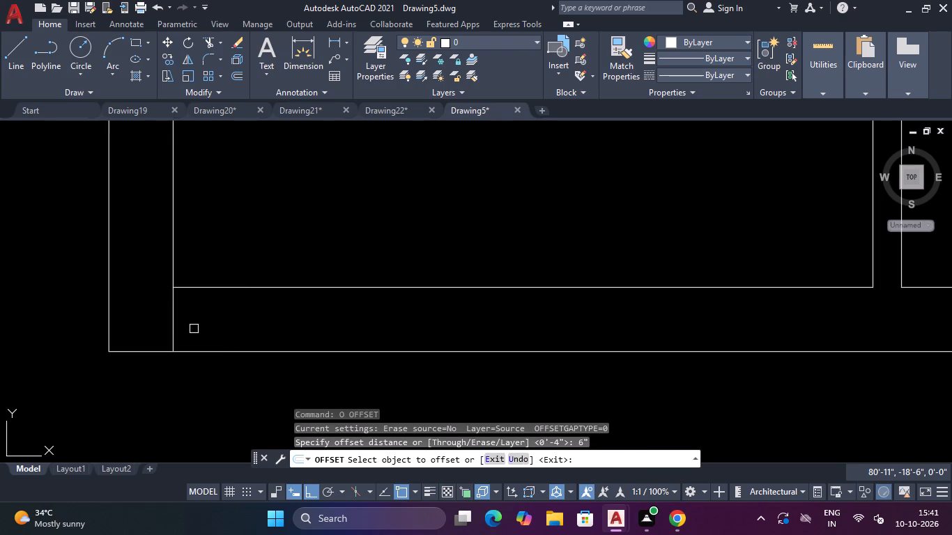
left_click(174, 313)
left_click(216, 316)
key("Escape")
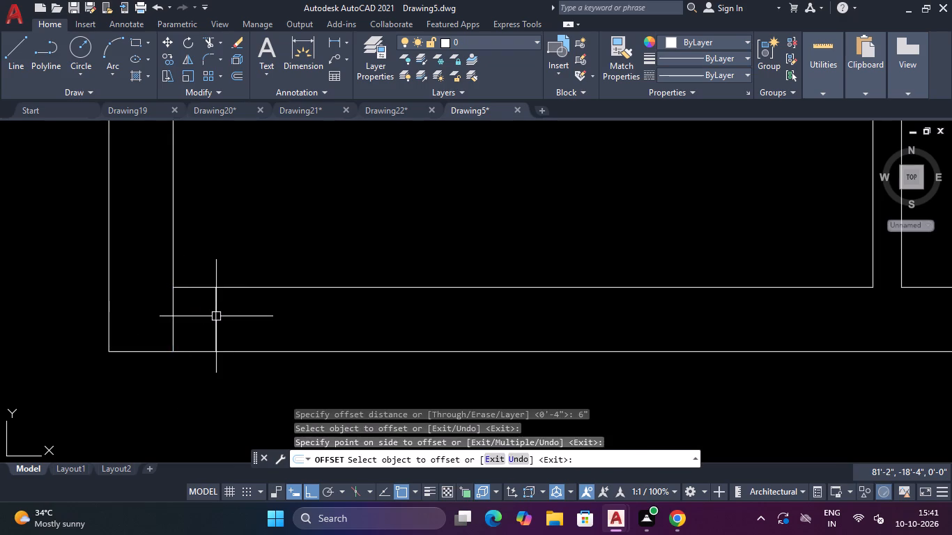
key("Escape")
Offset the bottom-wall jamb line 3' to the right to mark the second jamb.
type("O")
key("space")
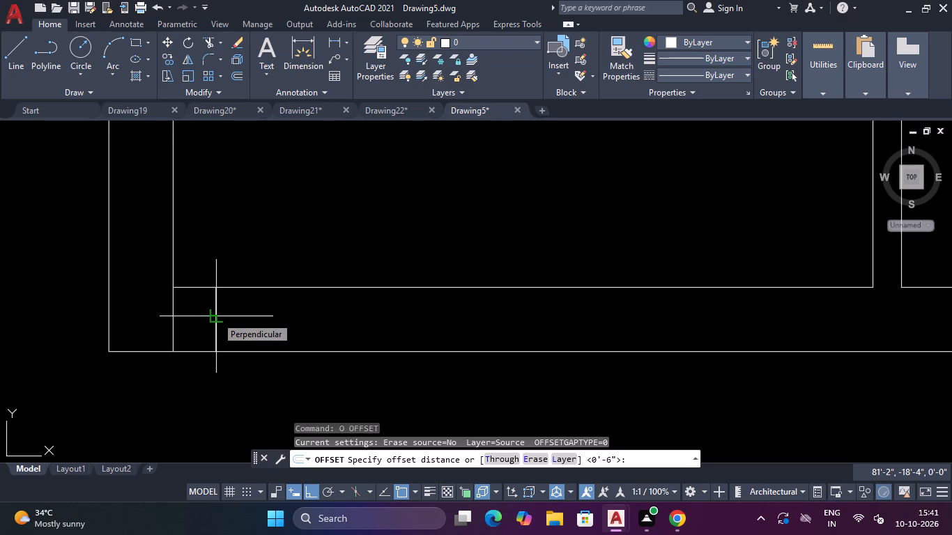
type("3'")
key("Return")
left_click(216, 316)
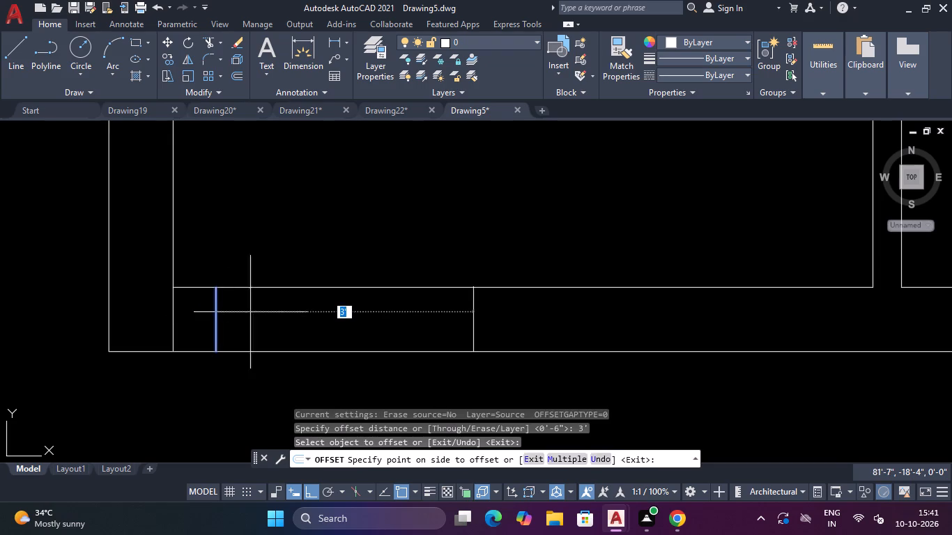
left_click(298, 311)
scroll(325, 312, "down", 4)
key("Escape")
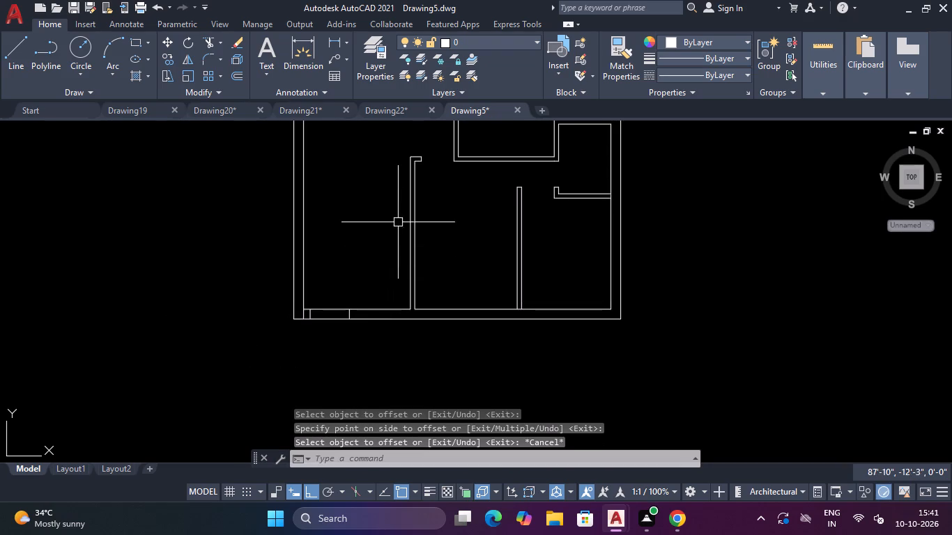
Trim the upper horizontal partition's faces between the jambs to open the doorways on both sides of the upper vertical partition.
scroll(398, 217, "down", 3)
scroll(383, 185, "up", 3)
scroll(385, 166, "down", 4)
scroll(406, 126, "up", 3)
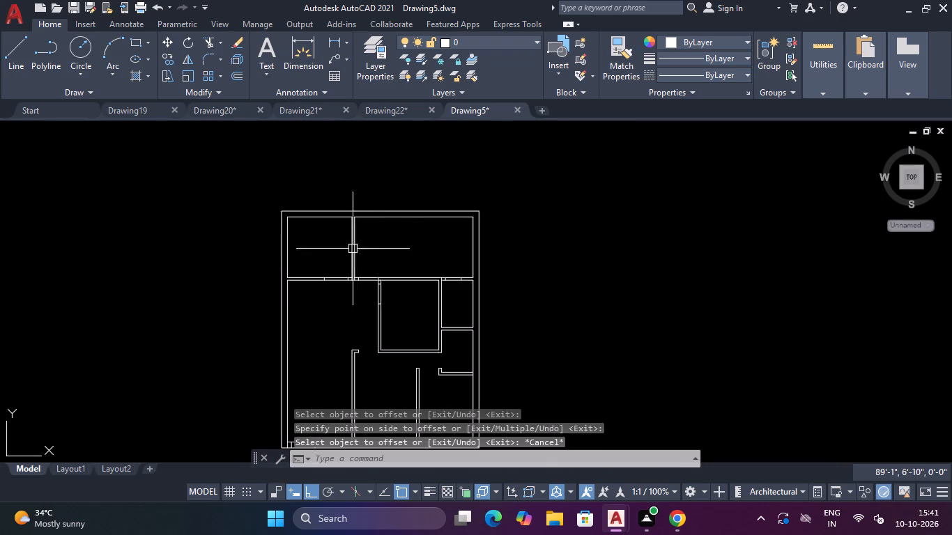
scroll(347, 261, "up", 1)
key("Escape")
key("Escape")
type("TR")
key("space")
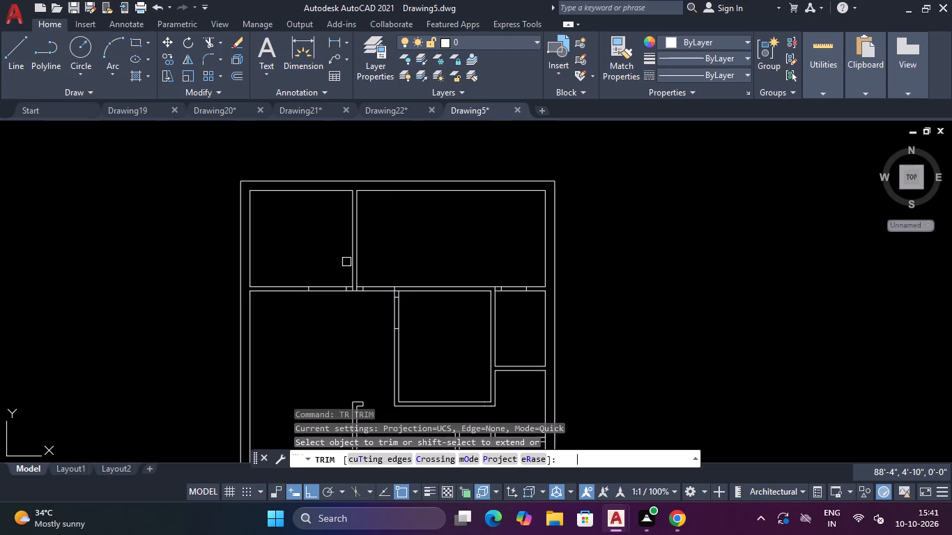
scroll(340, 287, "up", 3)
left_click(307, 265)
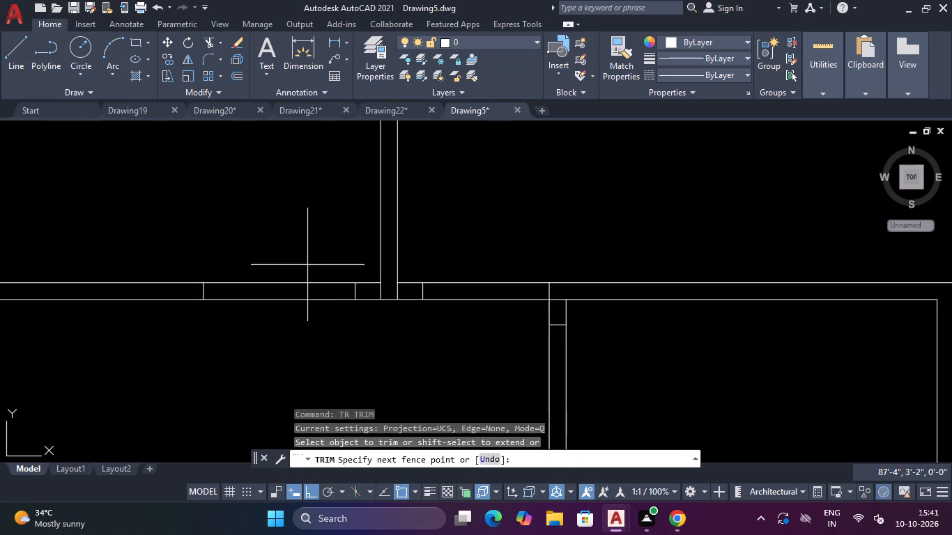
left_click(300, 341)
left_click_drag(442, 260, 447, 270)
left_click(456, 348)
Trim both faces of the central room's left partition between its jamb lines to open the doorway.
scroll(483, 332, "down", 2)
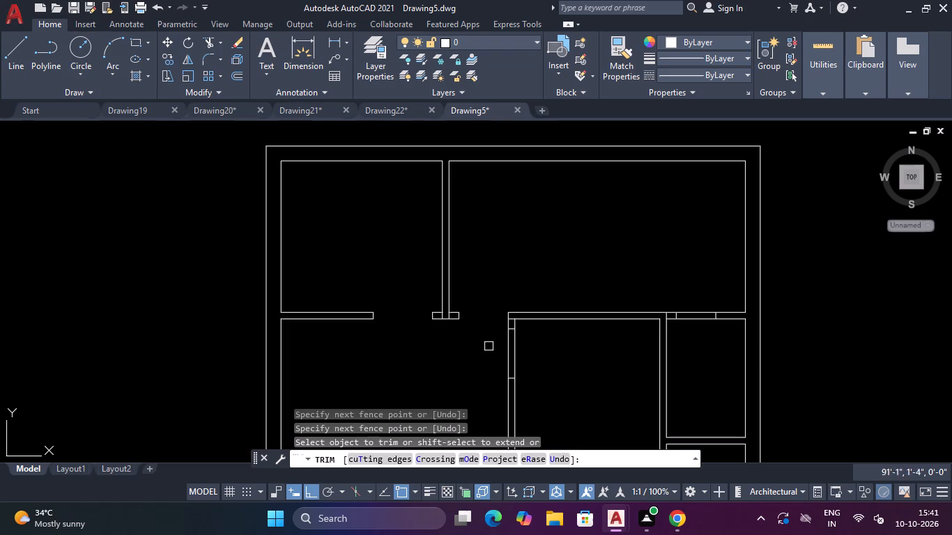
left_click(490, 361)
left_click(530, 361)
scroll(567, 351, "down", 3)
scroll(593, 337, "up", 4)
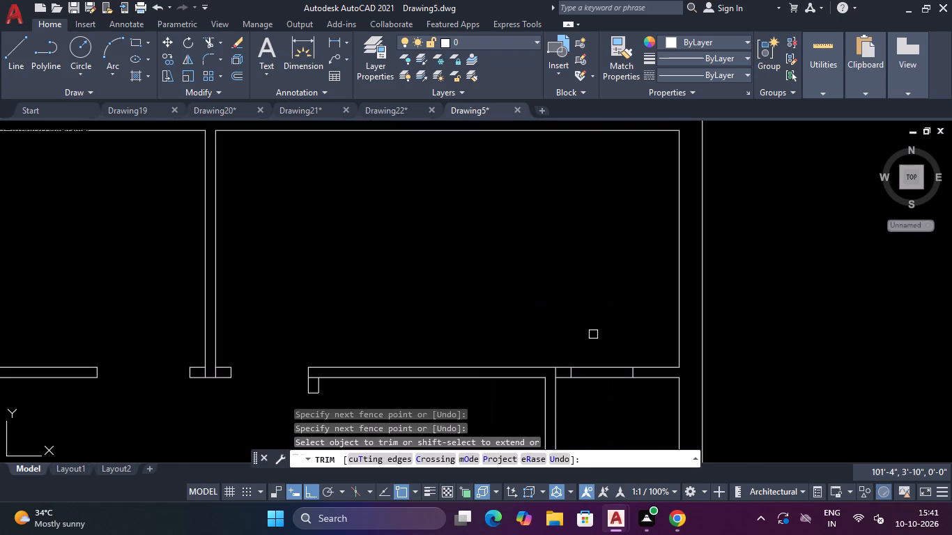
Trim both faces of the upper horizontal partition between the jambs to open the doorway just right of the central room.
left_click_drag(593, 334, 594, 357)
left_click(597, 404)
left_click(597, 365)
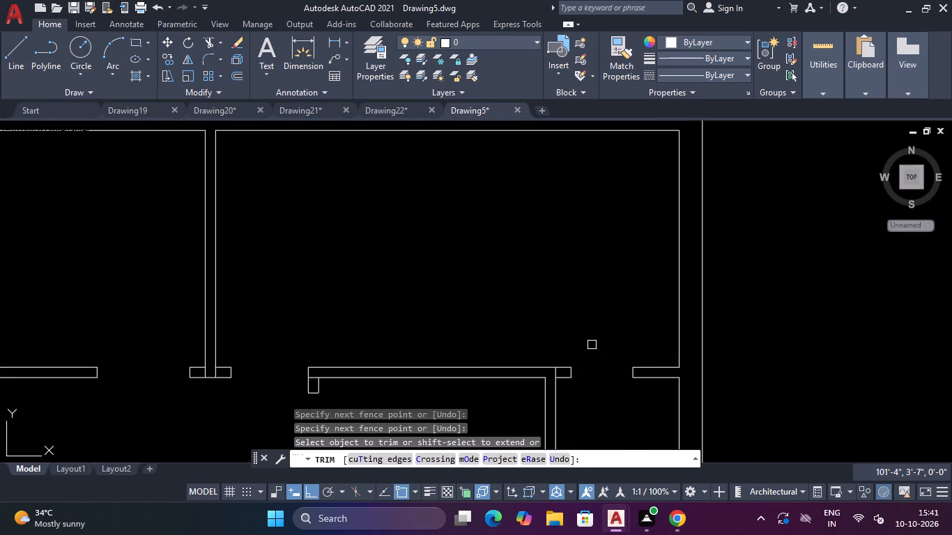
Trim both faces of the bottom outer wall between its jamb lines to open the entrance near the lower-left corner.
scroll(590, 348, "down", 3)
scroll(578, 421, "down", 2)
scroll(558, 428, "up", 4)
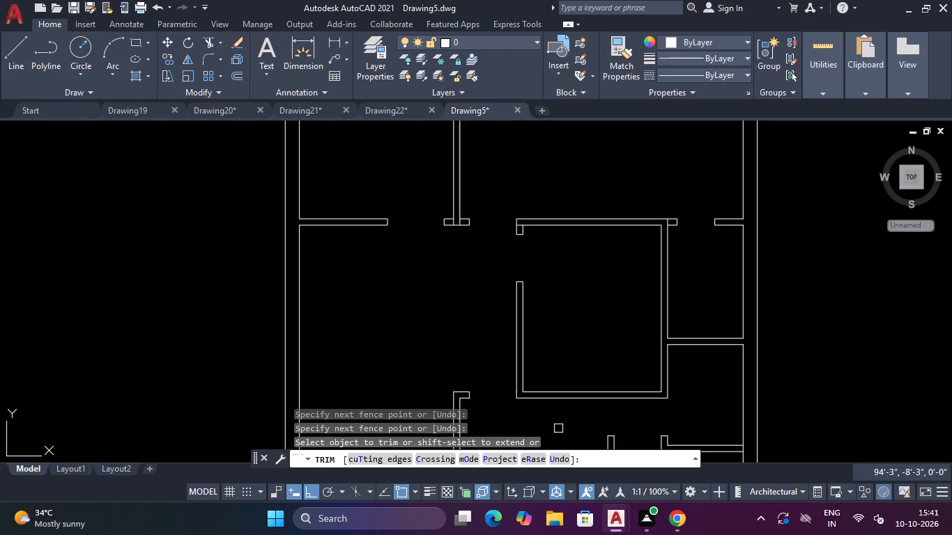
scroll(606, 389, "down", 4)
scroll(580, 421, "up", 2)
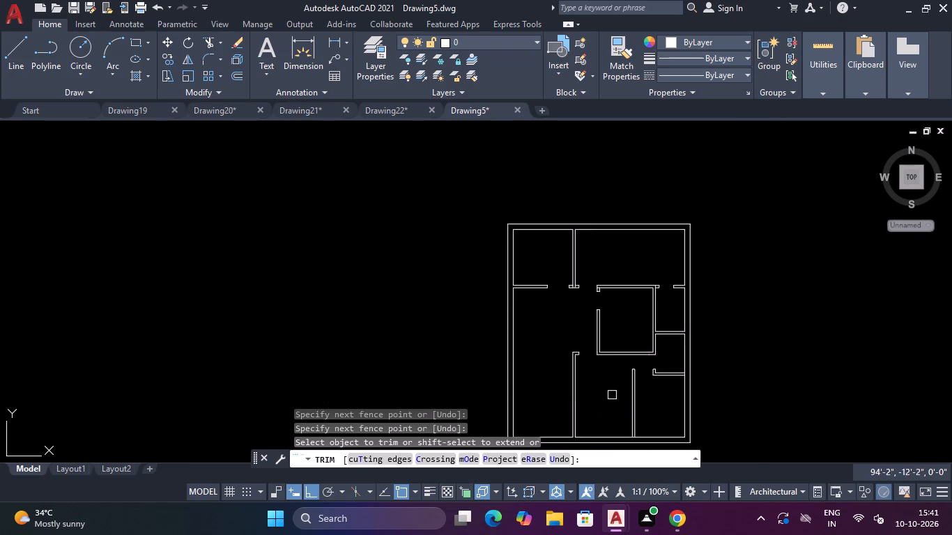
scroll(608, 391, "down", 3)
scroll(589, 414, "up", 6)
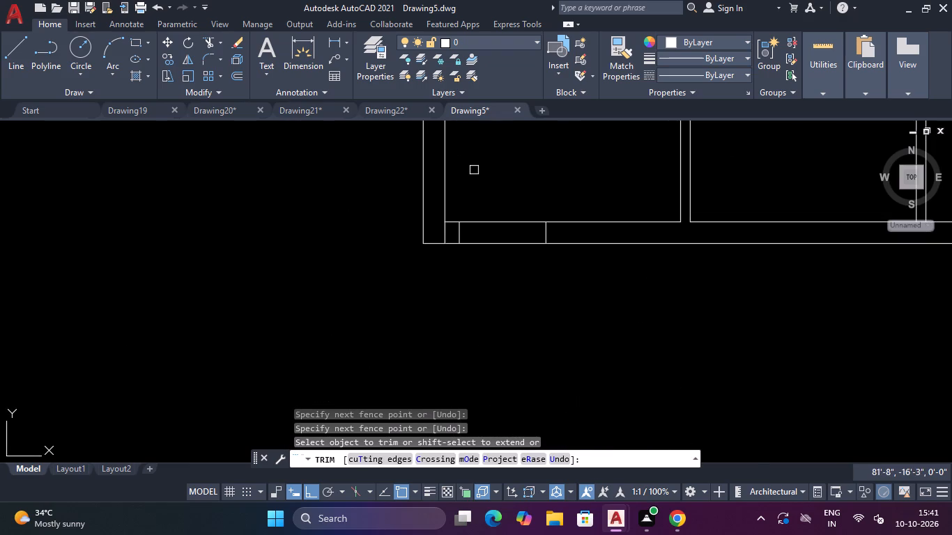
left_click_drag(475, 171, 479, 180)
left_click(498, 281)
Trim the left outer wall's inner-face line where it crosses the bottom wall at the plan's lower-left corner.
scroll(496, 263, "down", 3)
scroll(486, 205, "down", 4)
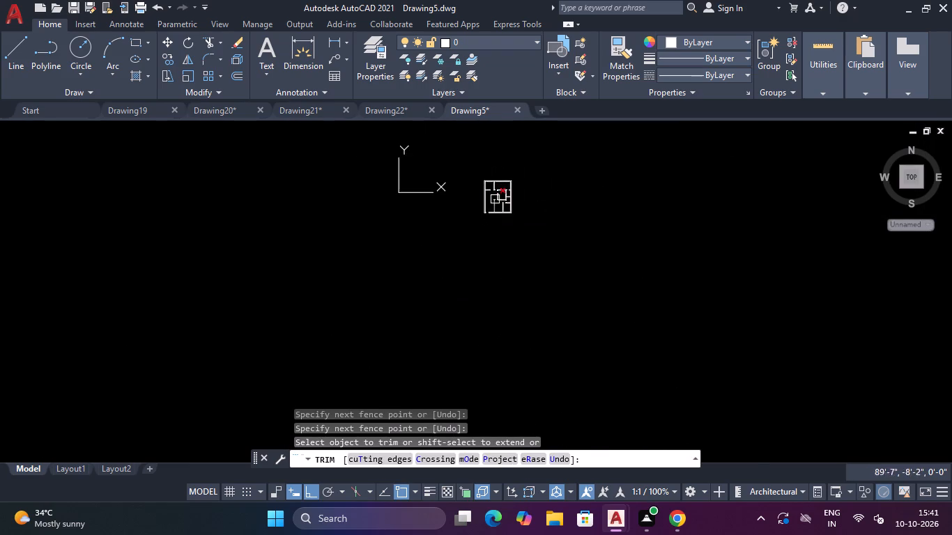
scroll(498, 184, "up", 2)
scroll(460, 251, "up", 4)
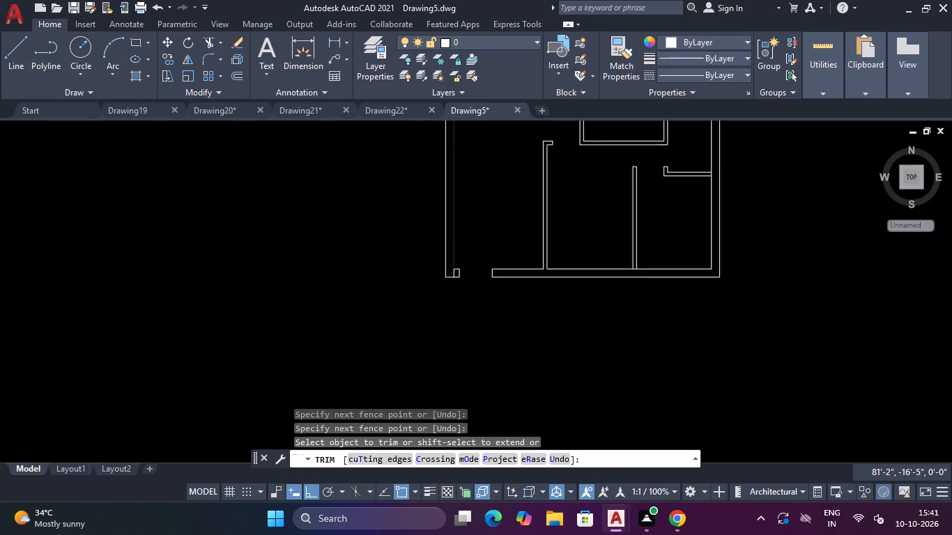
scroll(460, 251, "up", 1)
scroll(436, 311, "up", 3)
left_click_drag(459, 281, 450, 282)
left_click(426, 290)
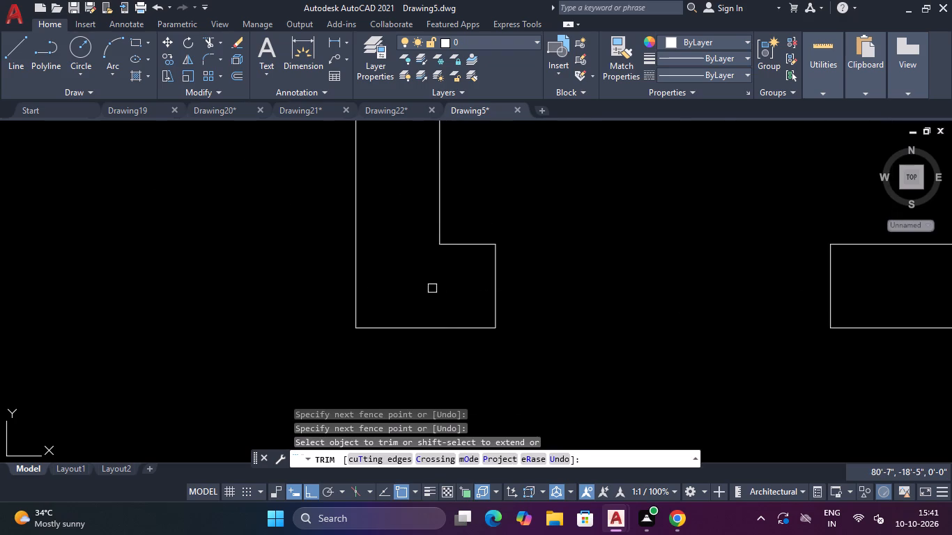
Trim the upper vertical partition's two face lines where they run through the short horizontal wall stub at its foot.
scroll(438, 287, "down", 7)
scroll(491, 149, "up", 4)
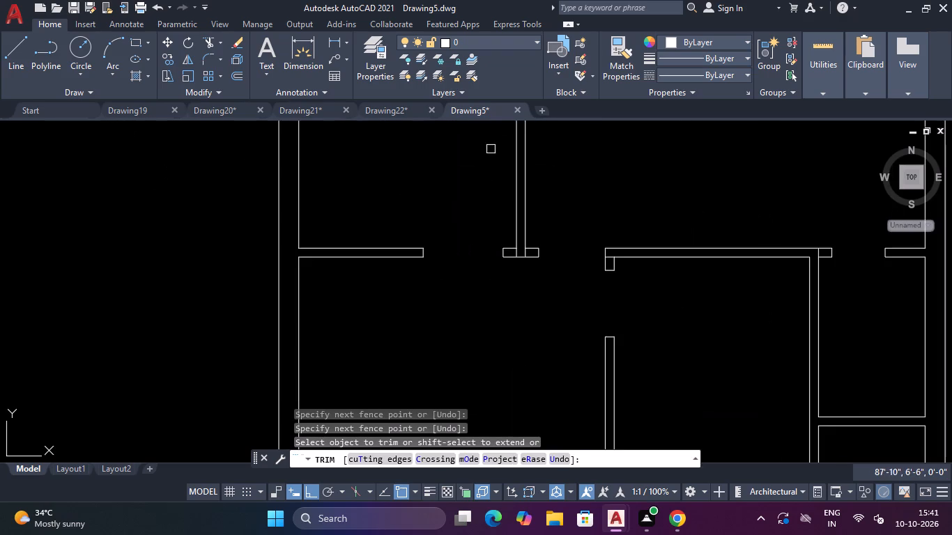
scroll(496, 255, "up", 4)
left_click(581, 239)
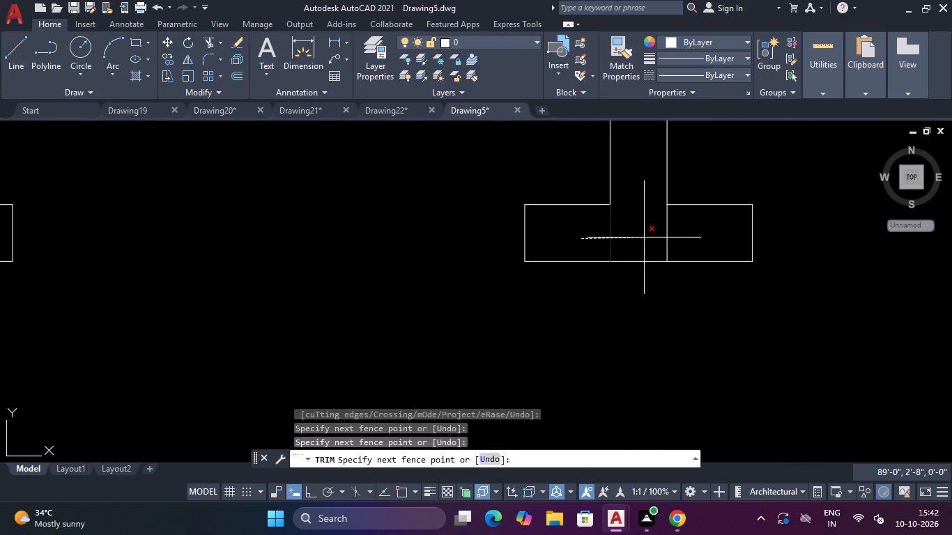
left_click(680, 233)
Trim the leftover lines crossing the wall thickness at the central room's upper-left and upper-right corners.
scroll(681, 233, "down", 5)
scroll(722, 227, "up", 1)
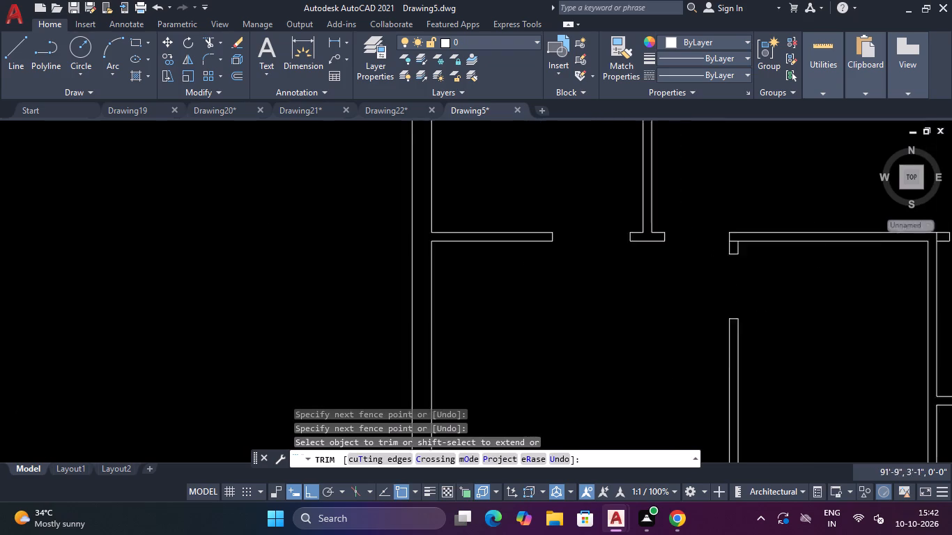
scroll(722, 227, "up", 3)
left_click(767, 262)
left_click(767, 288)
scroll(773, 276, "down", 4)
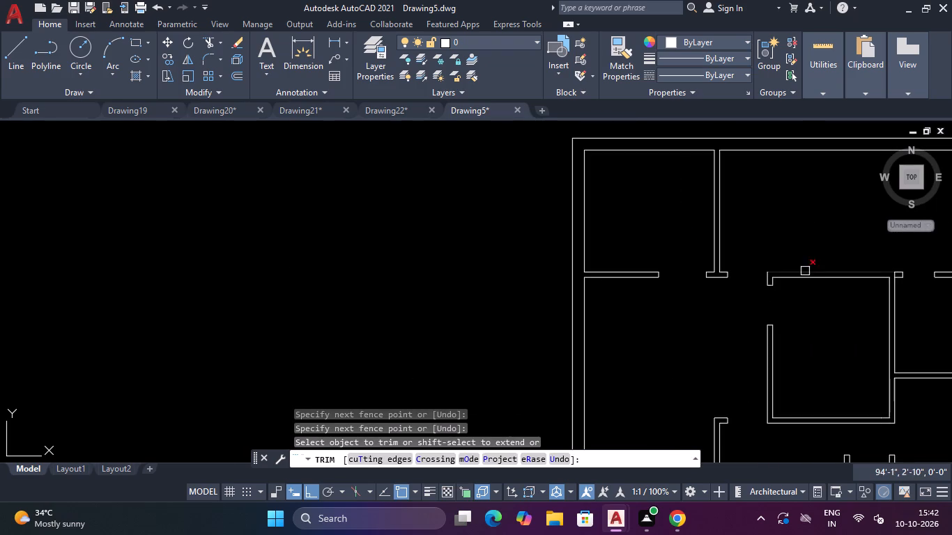
scroll(868, 267, "down", 2)
scroll(874, 269, "up", 7)
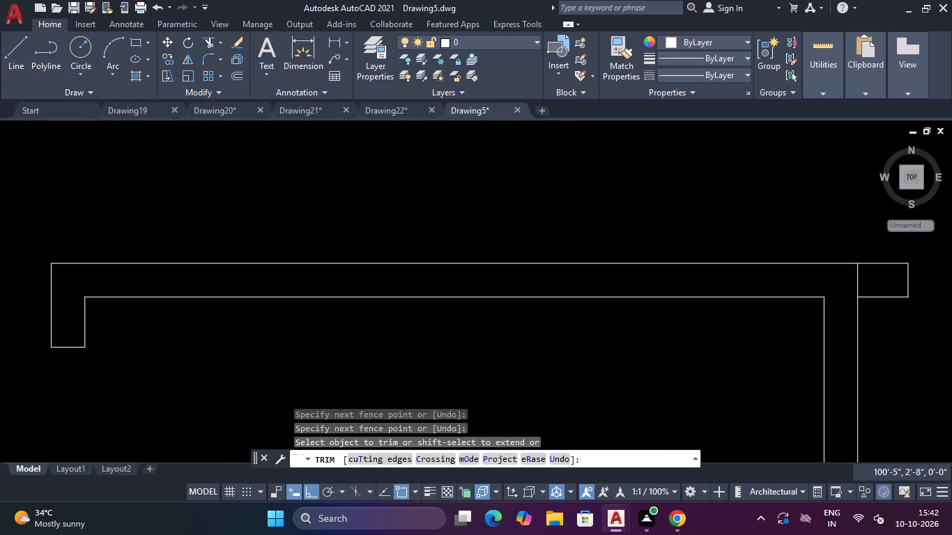
left_click(872, 277)
left_click(815, 281)
Trim the right outer wall's inner face between the faces of the lower-right horizontal partition to join the two walls.
scroll(817, 277, "down", 5)
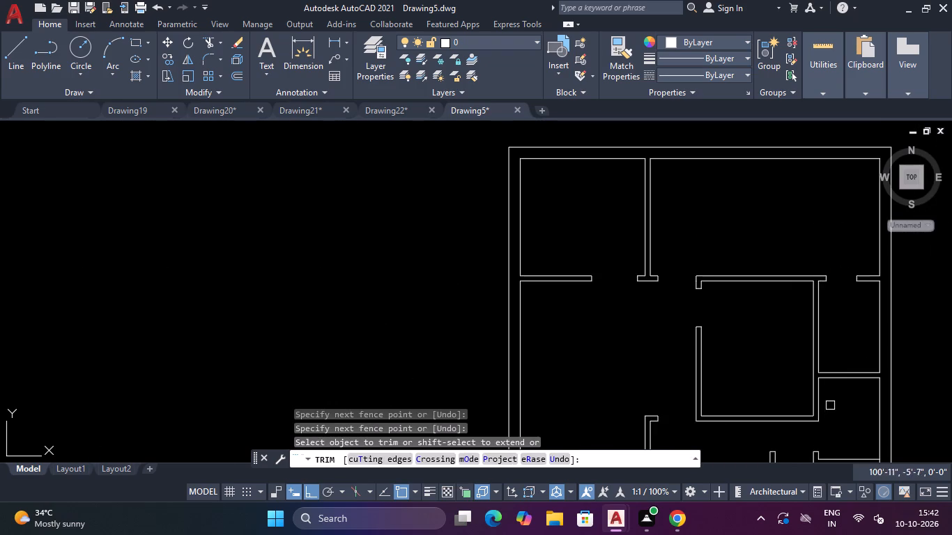
scroll(769, 396, "down", 5)
scroll(773, 418, "up", 5)
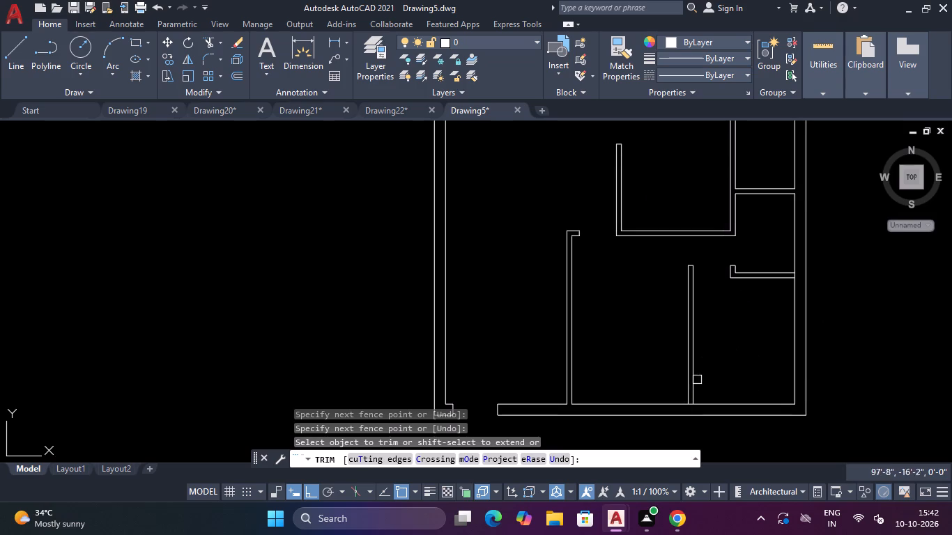
scroll(785, 279, "up", 5)
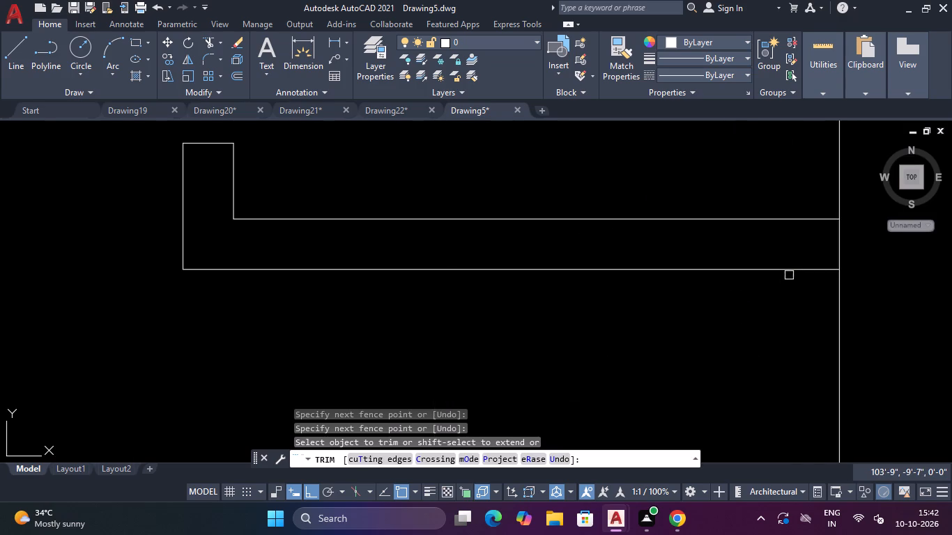
left_click(856, 235)
left_click(803, 247)
Trim the bottom outer wall's inner face between the faces of the right-hand lower vertical partition and end trimming.
scroll(810, 245, "down", 5)
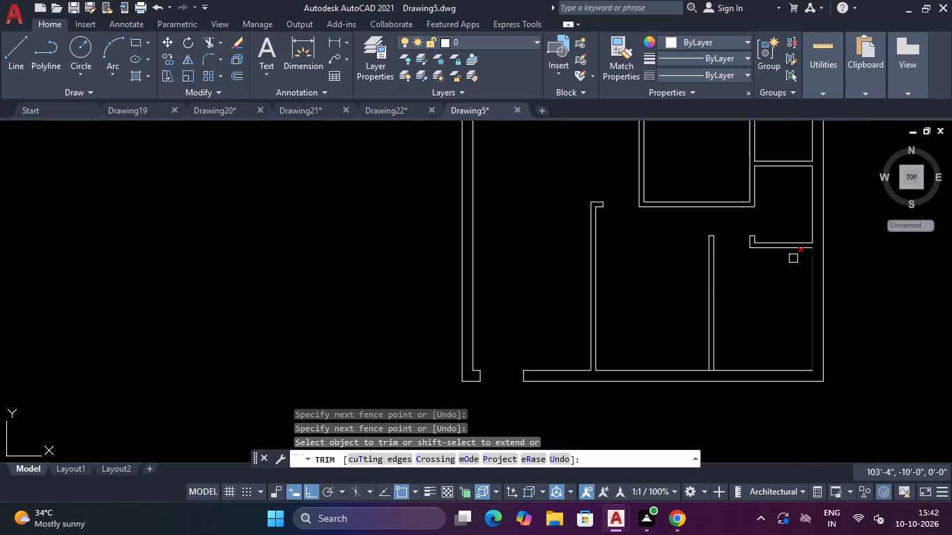
scroll(700, 404, "up", 4)
left_click(735, 187)
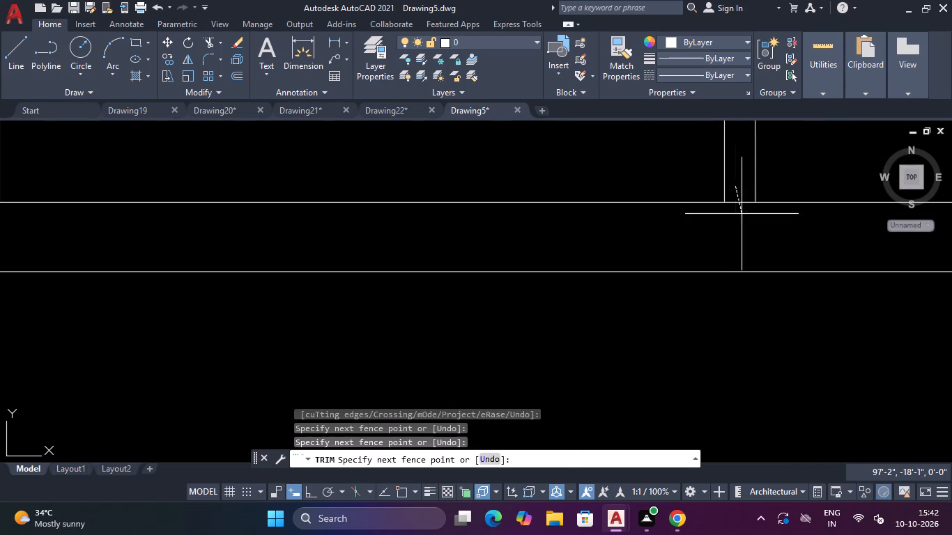
left_click(744, 226)
scroll(744, 226, "down", 5)
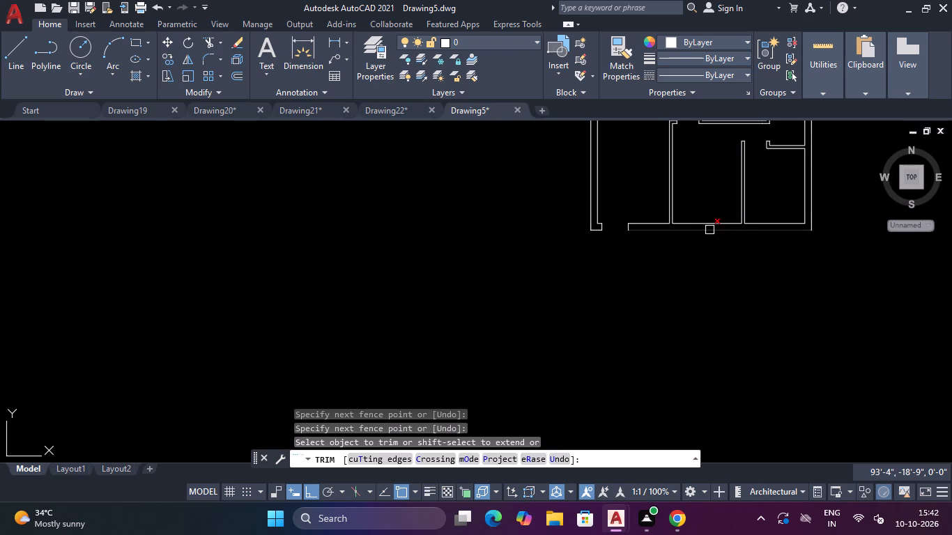
scroll(698, 235, "down", 3)
key("Escape")
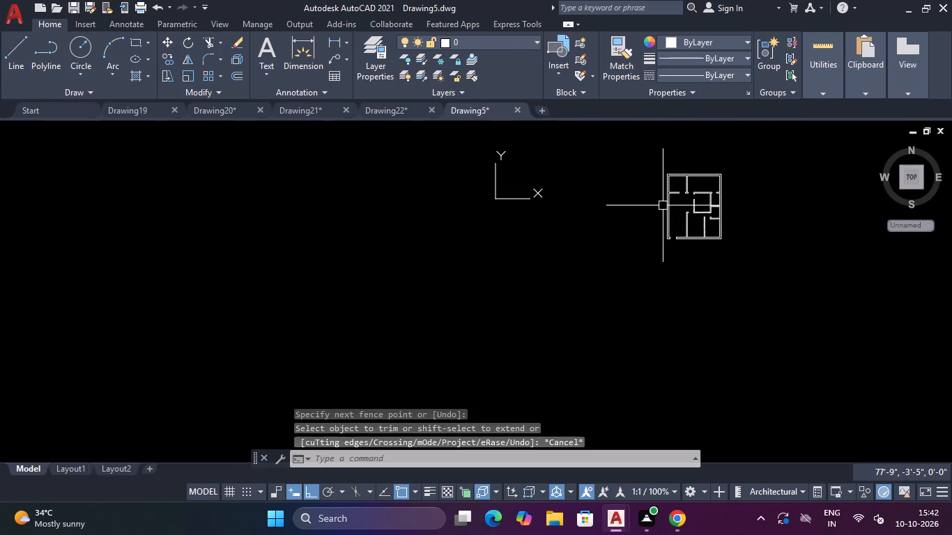
key("Escape")
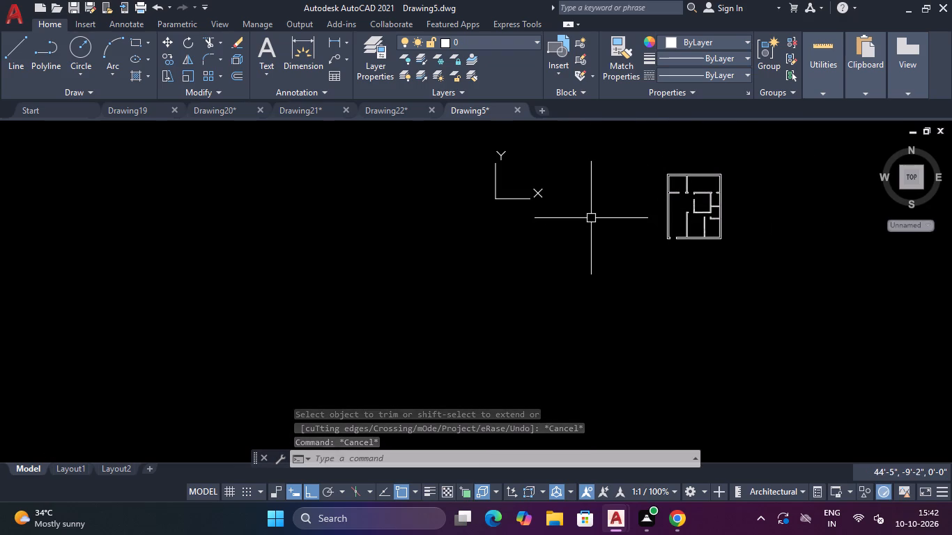
key("Escape")
key("Escape")
key("Escape")
key("Escape")
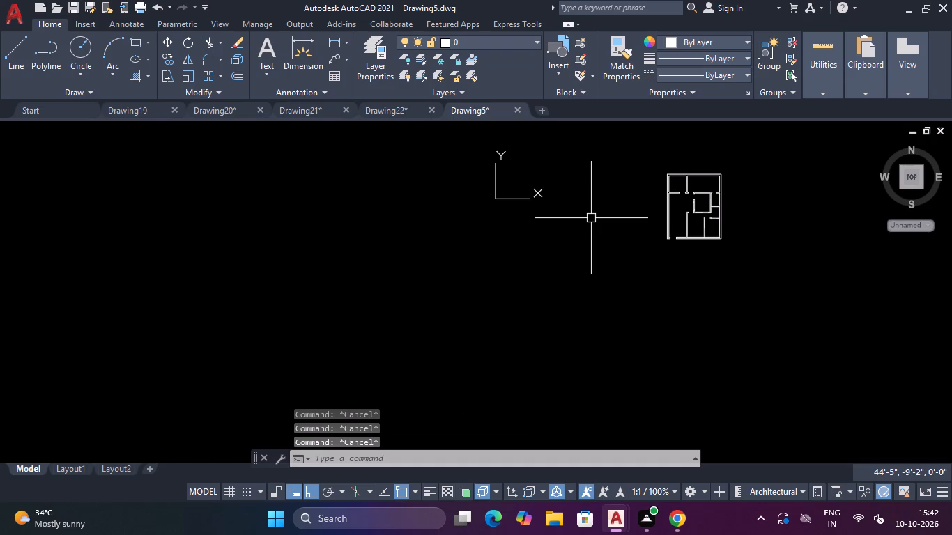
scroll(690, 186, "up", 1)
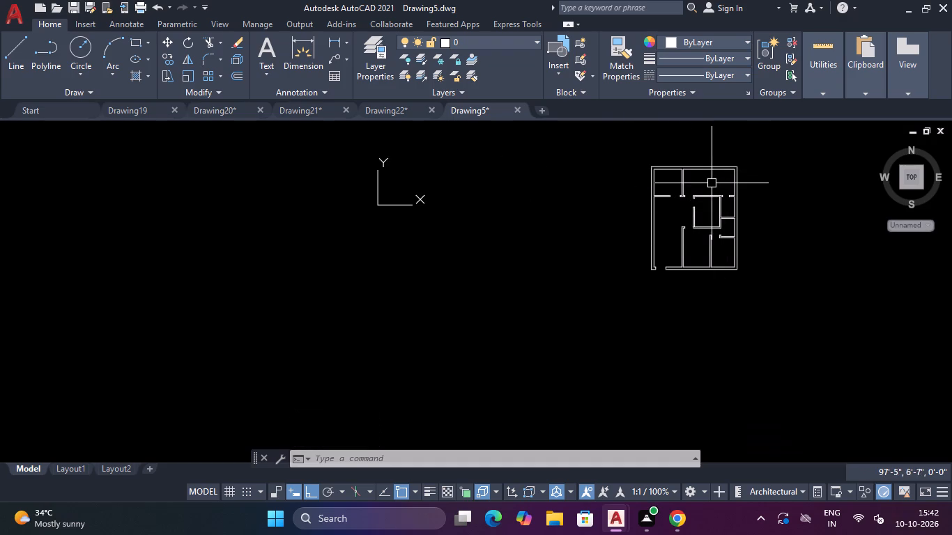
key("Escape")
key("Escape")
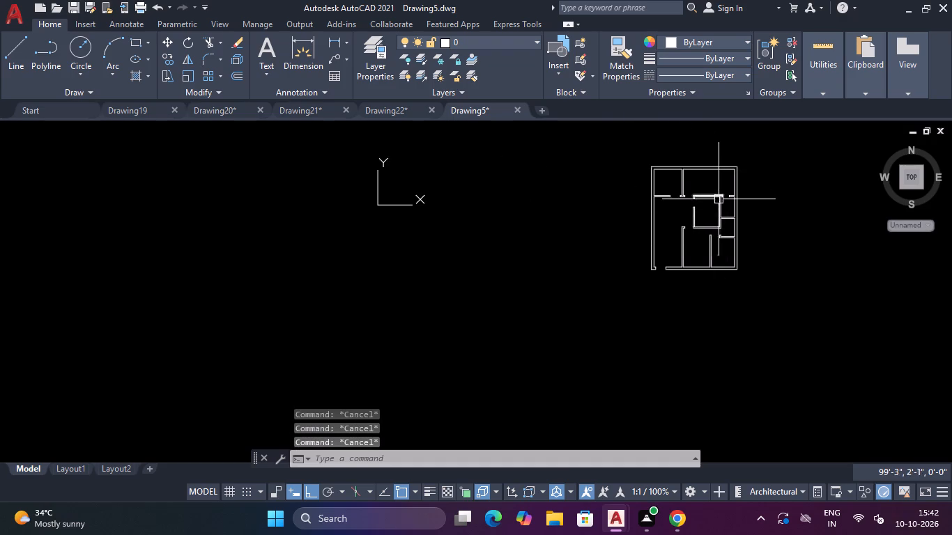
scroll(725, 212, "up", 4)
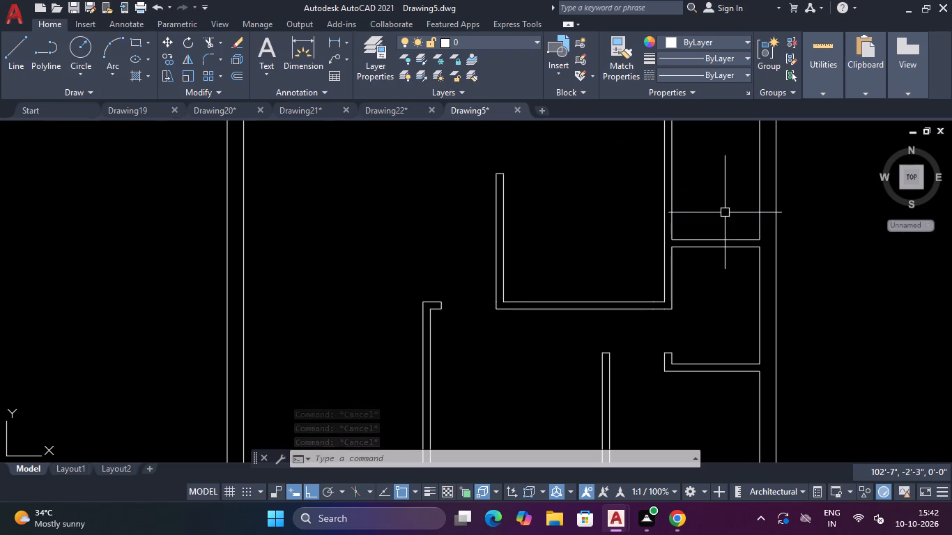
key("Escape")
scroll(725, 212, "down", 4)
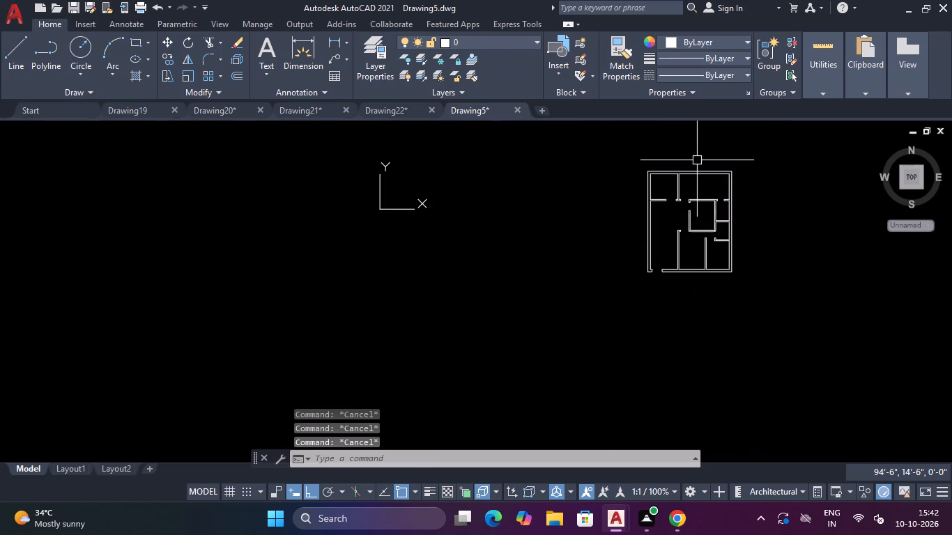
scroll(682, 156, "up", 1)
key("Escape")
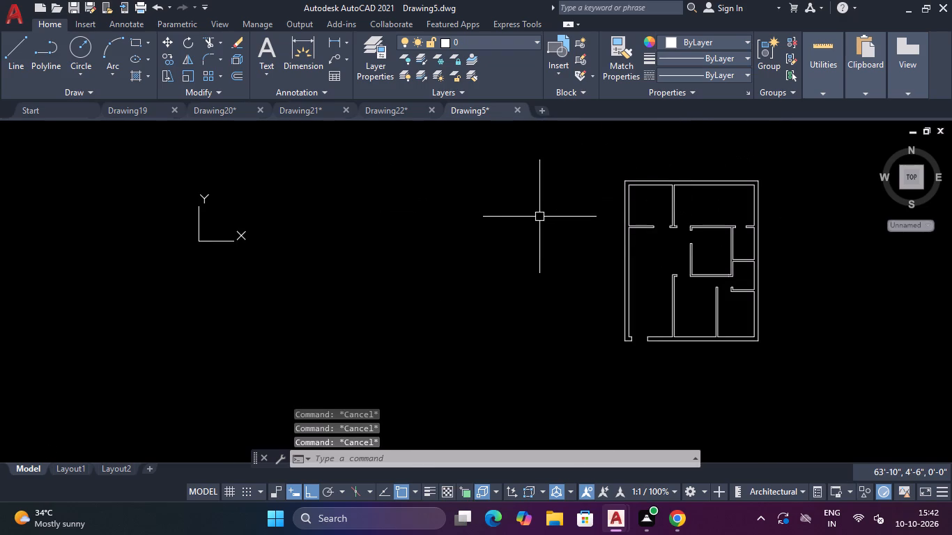
Draw a rectangle 4' wide by 9" high in the empty space left of the floor plan.
type("REC")
key("space")
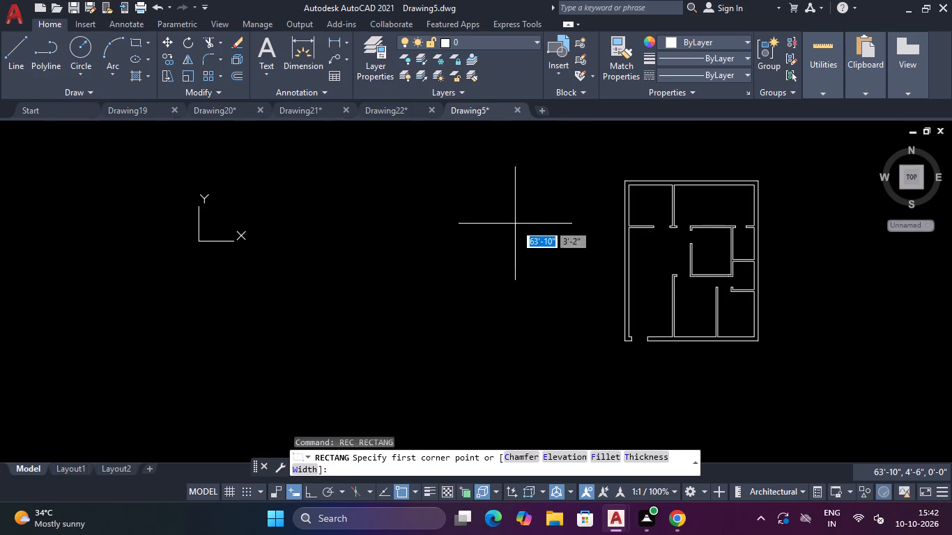
left_click(434, 222)
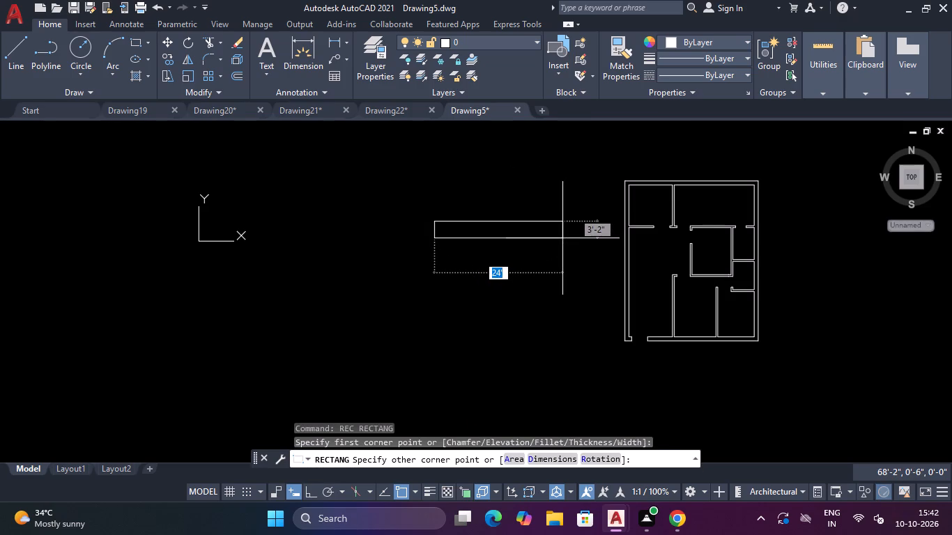
type("4'")
key("Tab")
type("9\"")
key("Return")
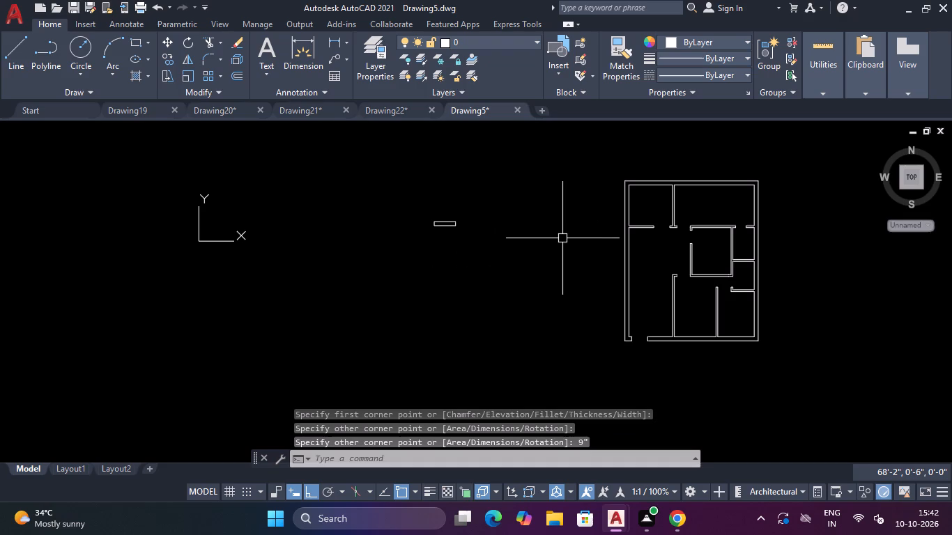
Draw a second rectangle, 2' wide by 9" high, between the 4' rectangle and the floor plan.
type("REC")
key("space")
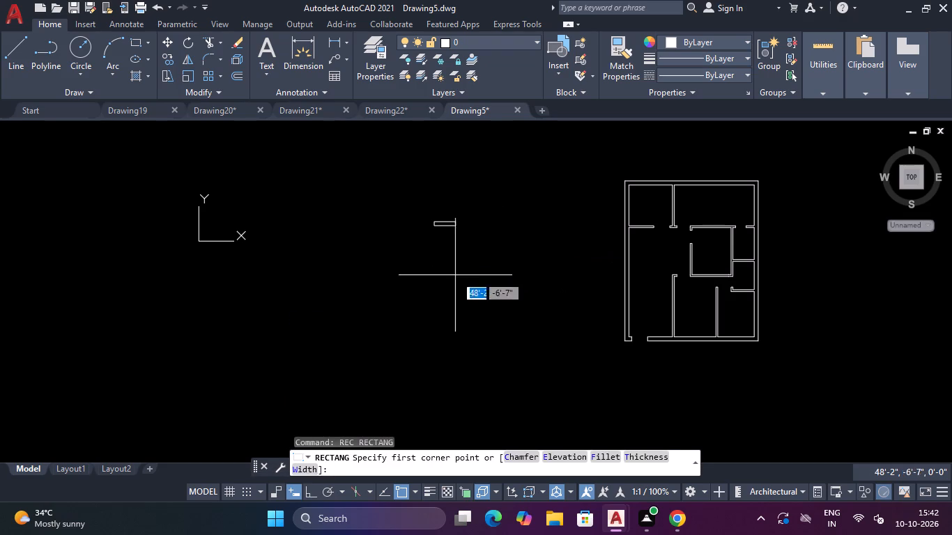
left_click(480, 219)
type("2'")
key("Tab")
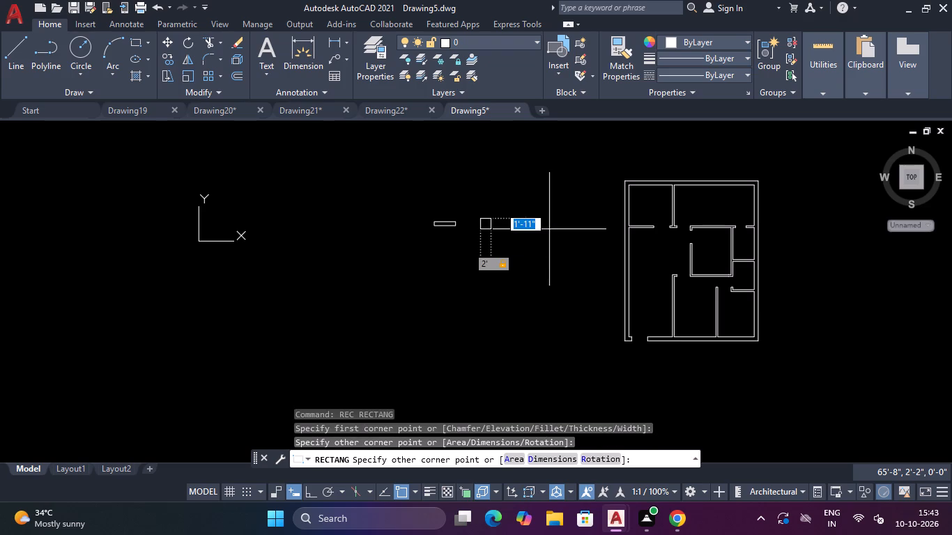
type("9\"")
key("Return")
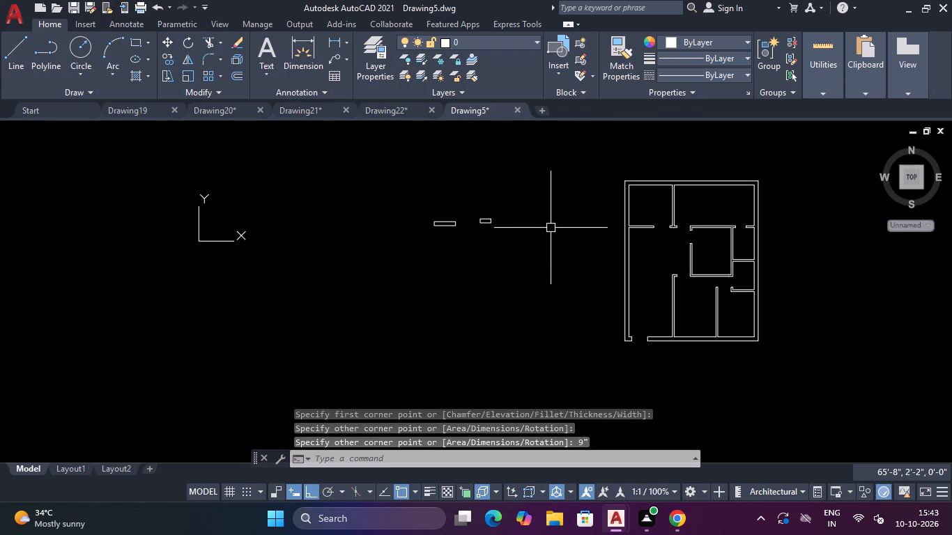
Explode the 4' by 9" rectangle into separate lines.
scroll(555, 228, "up", 1)
scroll(415, 223, "up", 2)
left_click(318, 203)
left_click(311, 215)
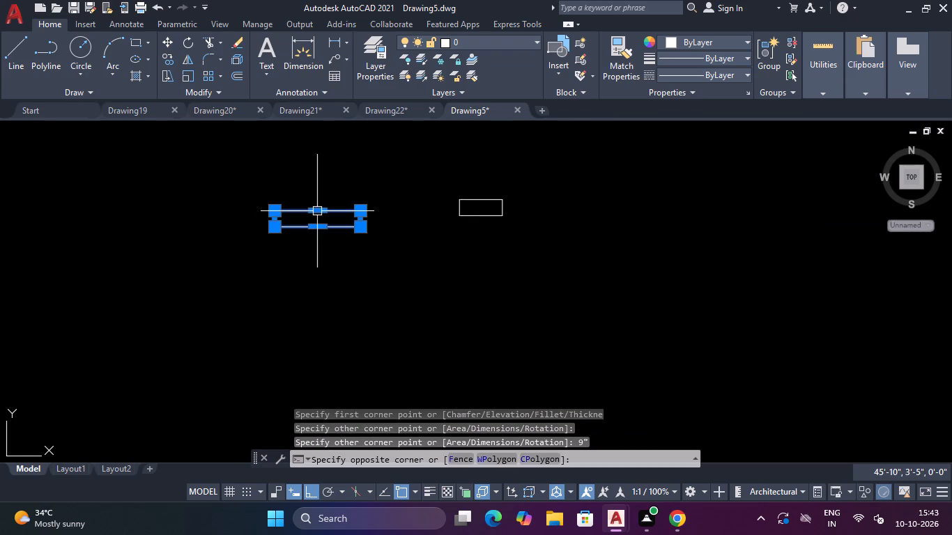
type("EXPL")
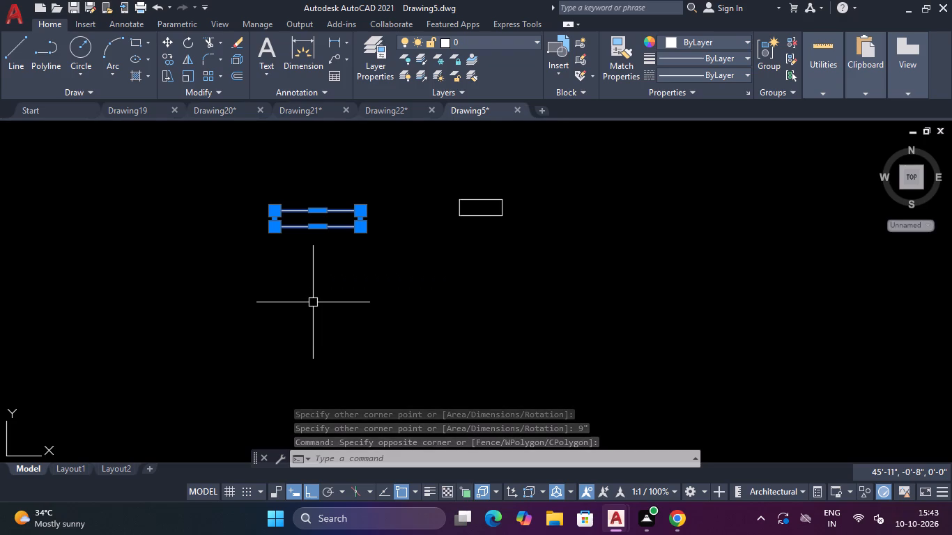
type("EX")
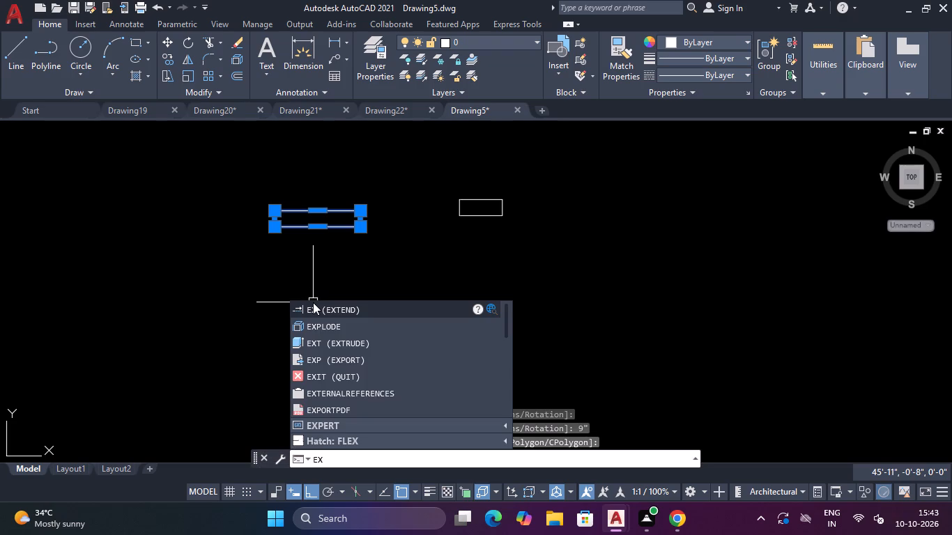
key("Down")
key("Return")
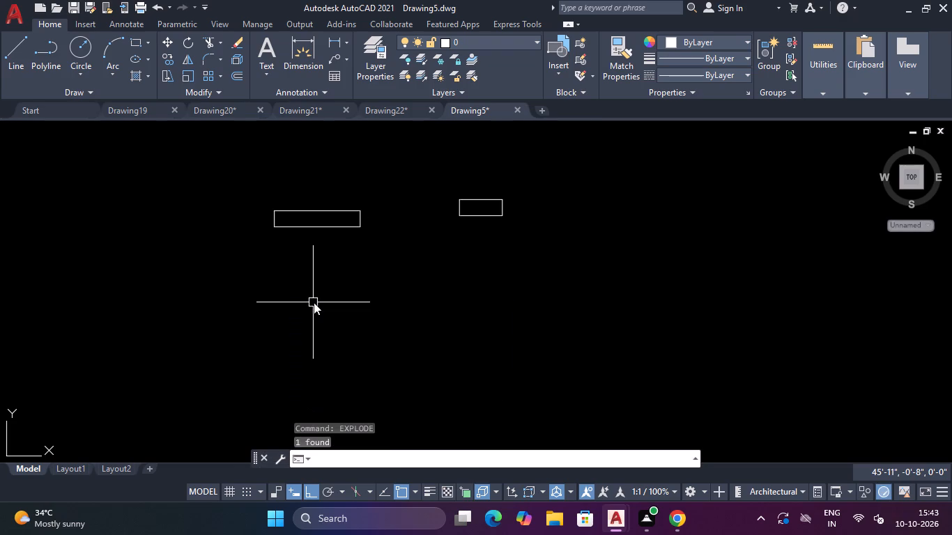
Explode the 2' by 9" rectangle into separate lines.
scroll(371, 253, "up", 4)
scroll(466, 229, "down", 4)
left_click(551, 175)
left_click(534, 196)
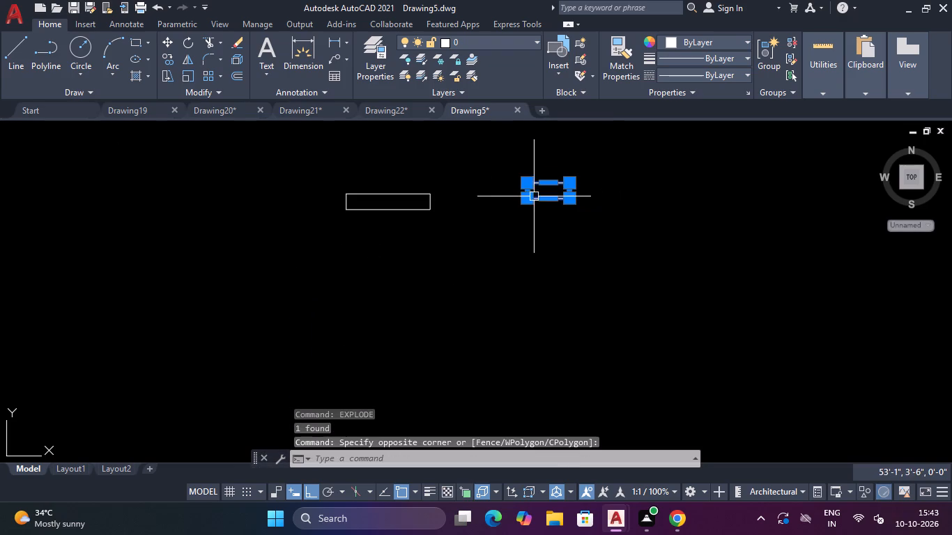
type("EXPL")
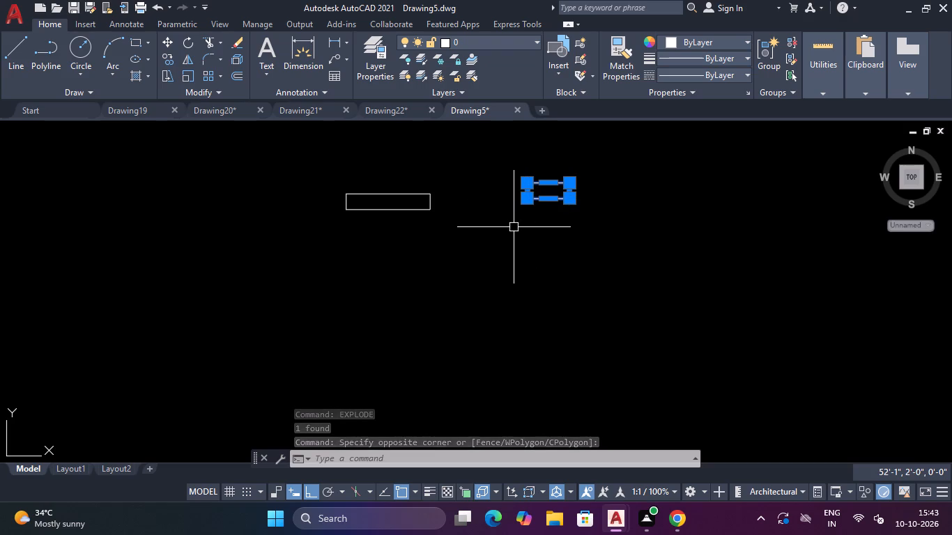
type("EXP")
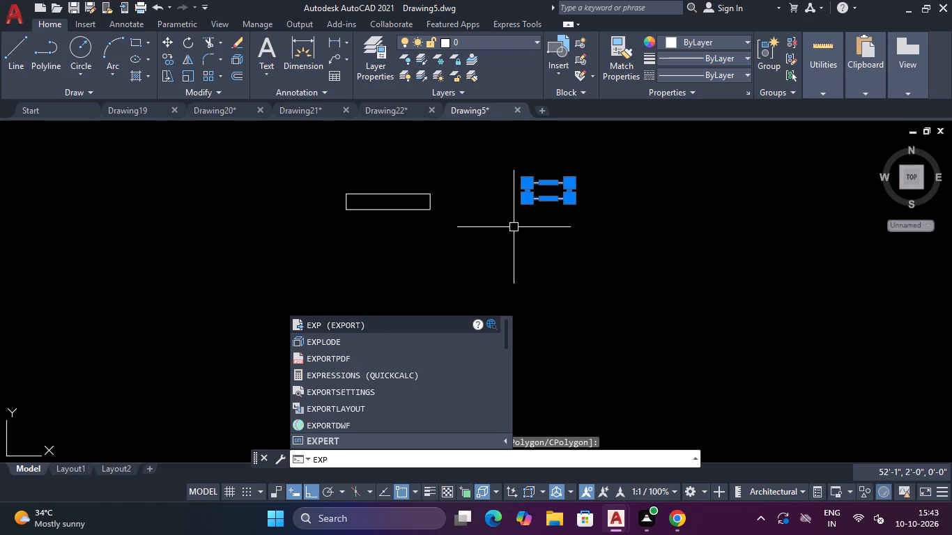
key("Down")
key("Return")
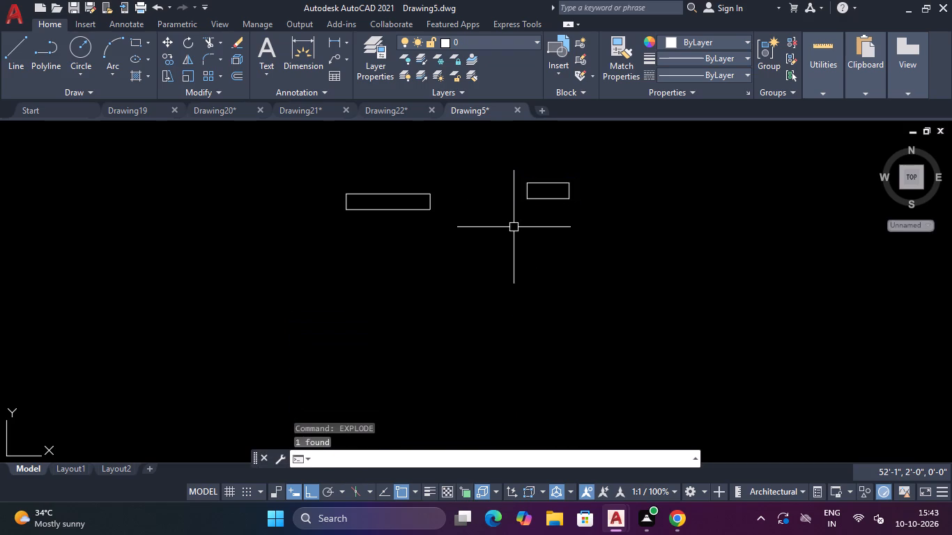
key("Escape")
key("space")
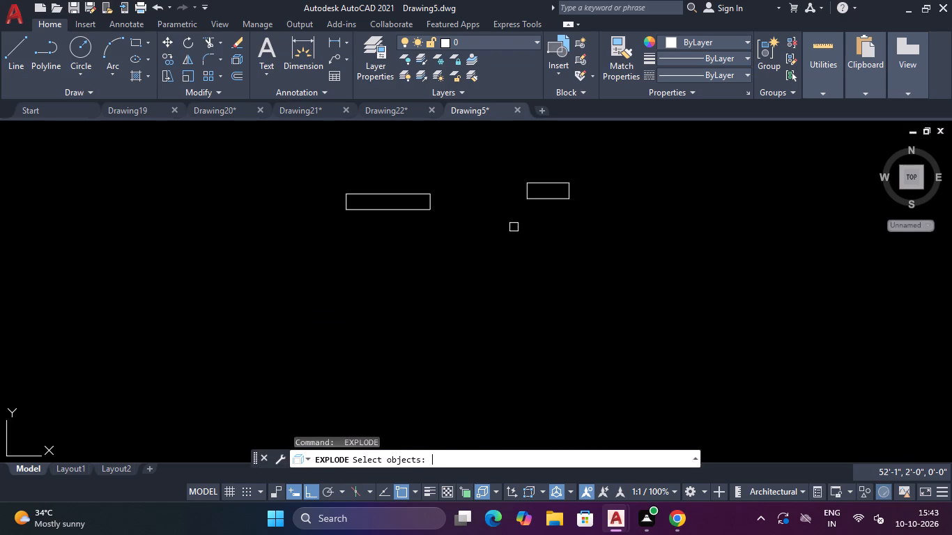
key("Escape")
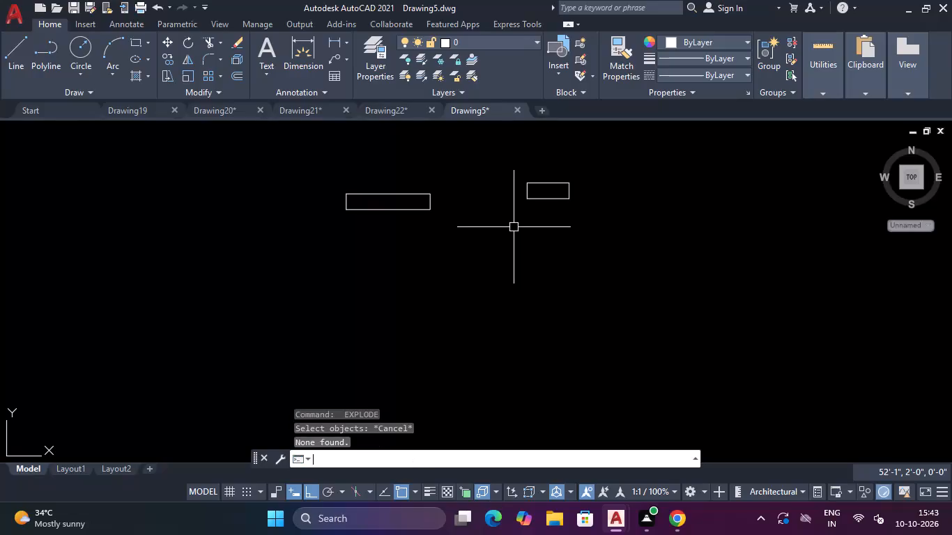
Draw a horizontal centre line through the 4' rectangle between the midpoints of its short sides.
type("L")
key("space")
scroll(376, 130, "up", 2)
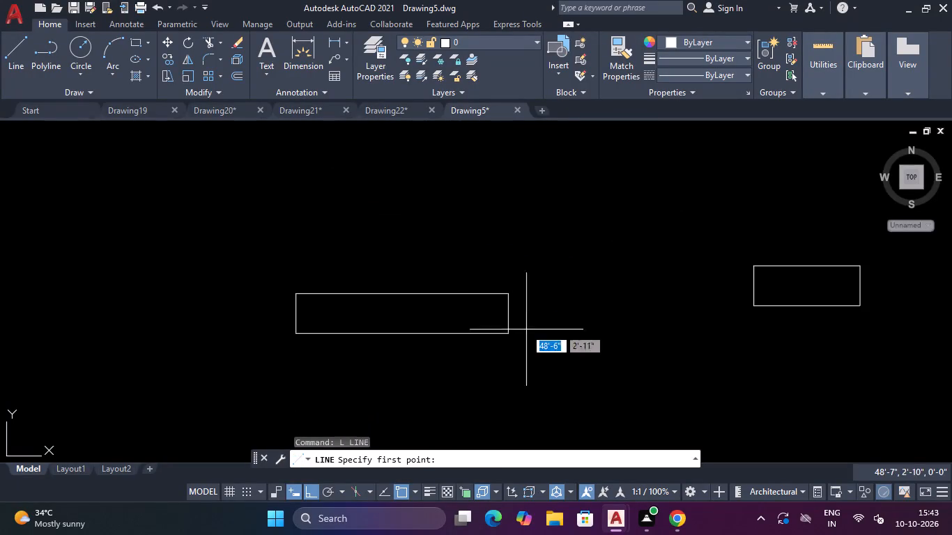
left_click(507, 315)
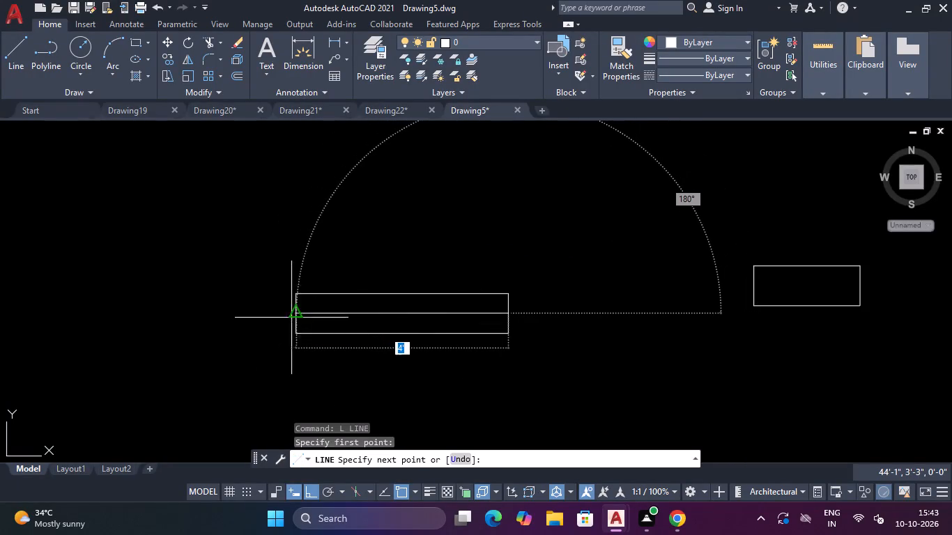
left_click(298, 317)
key("Escape")
Draw a horizontal centre line through the 2' rectangle from one short side to the other.
key("space")
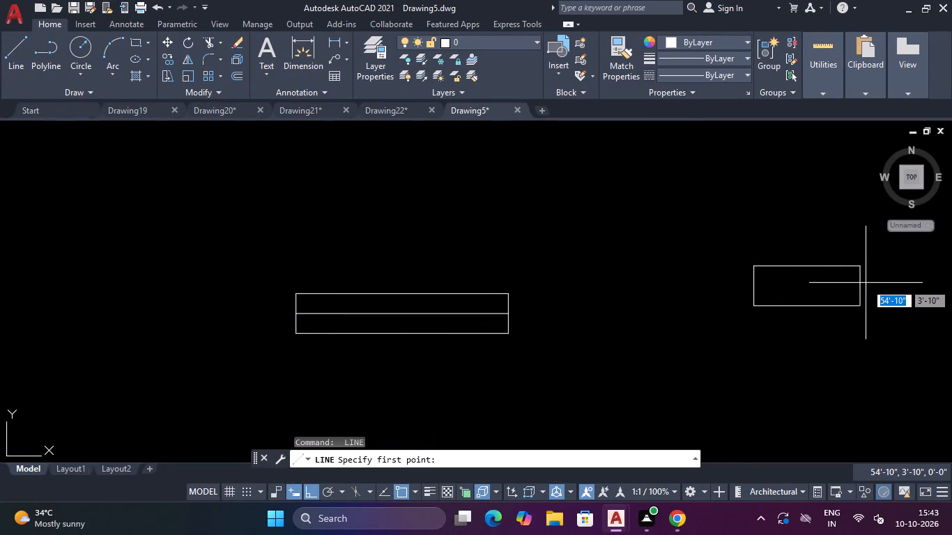
left_click(863, 285)
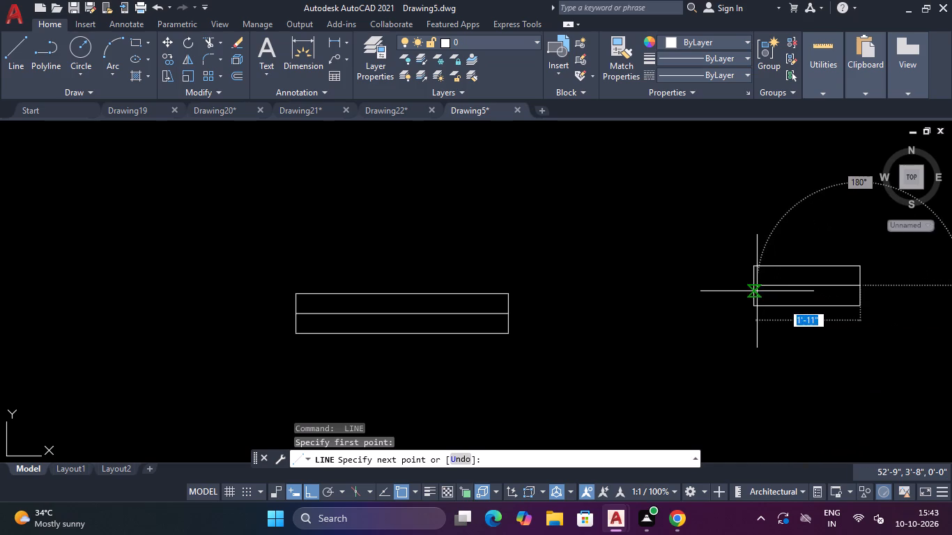
left_click(756, 287)
key("Escape")
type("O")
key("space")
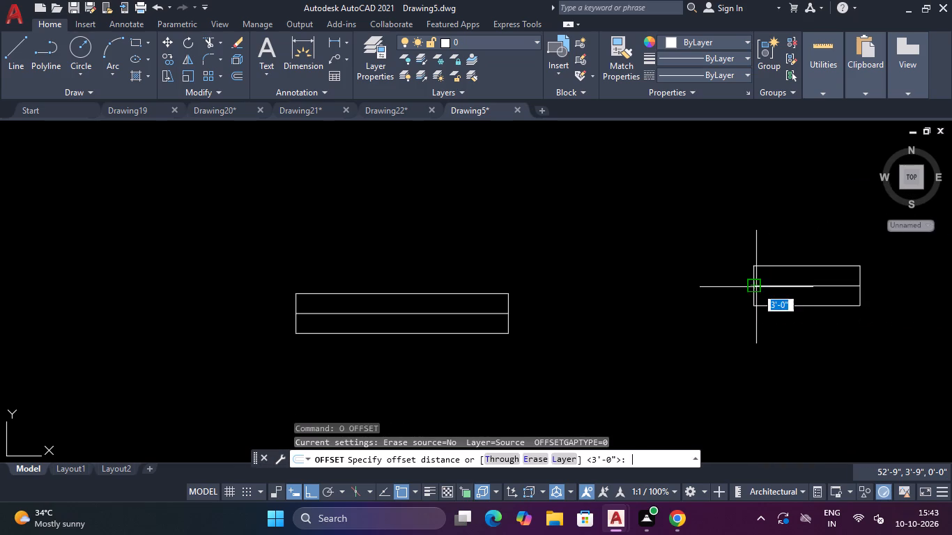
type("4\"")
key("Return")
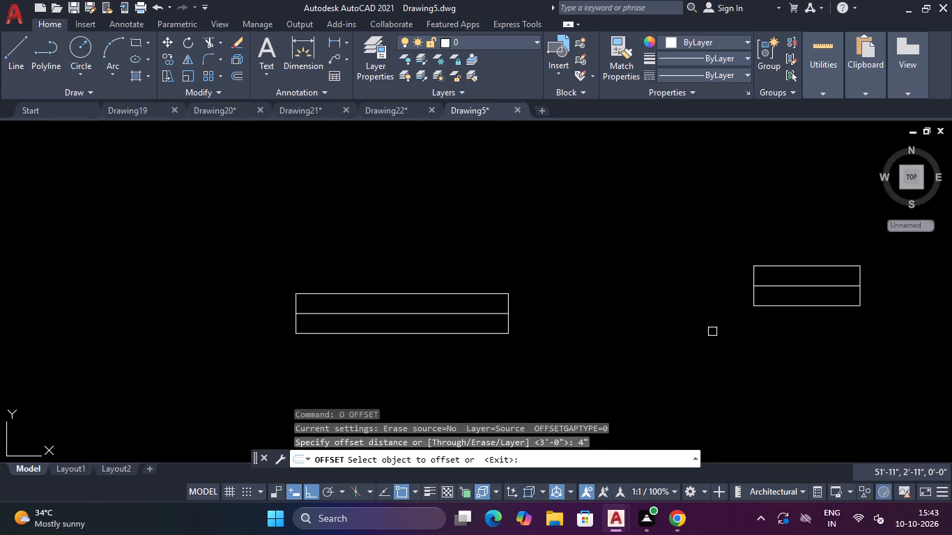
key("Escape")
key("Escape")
Offset the 2' rectangle's centre line by 1" both above and below.
key("o")
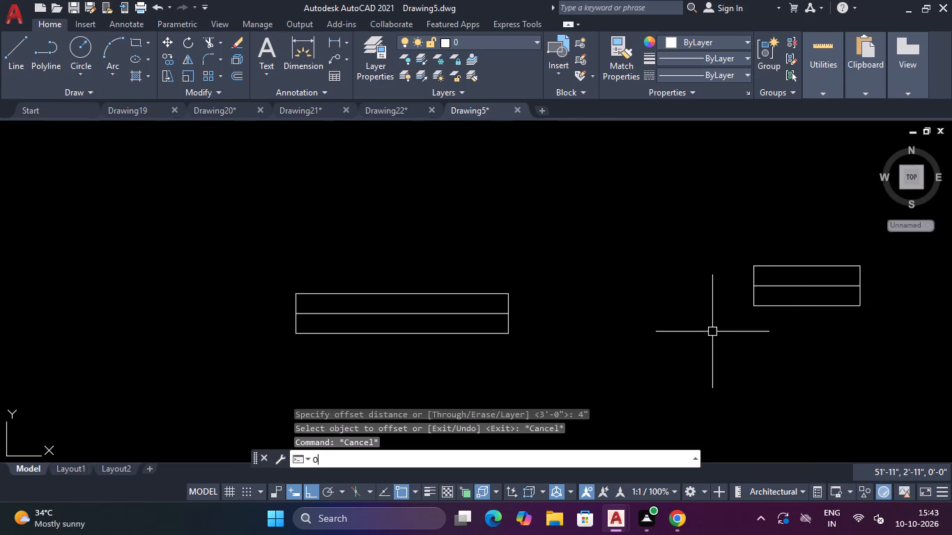
key("space")
type("1\"")
key("Return")
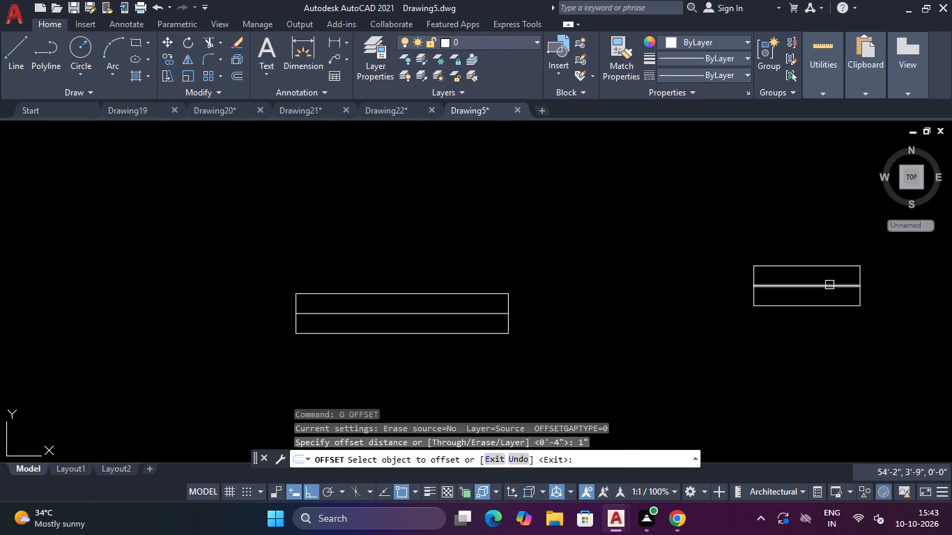
left_click(829, 285)
left_click(828, 275)
scroll(828, 285, "up", 3)
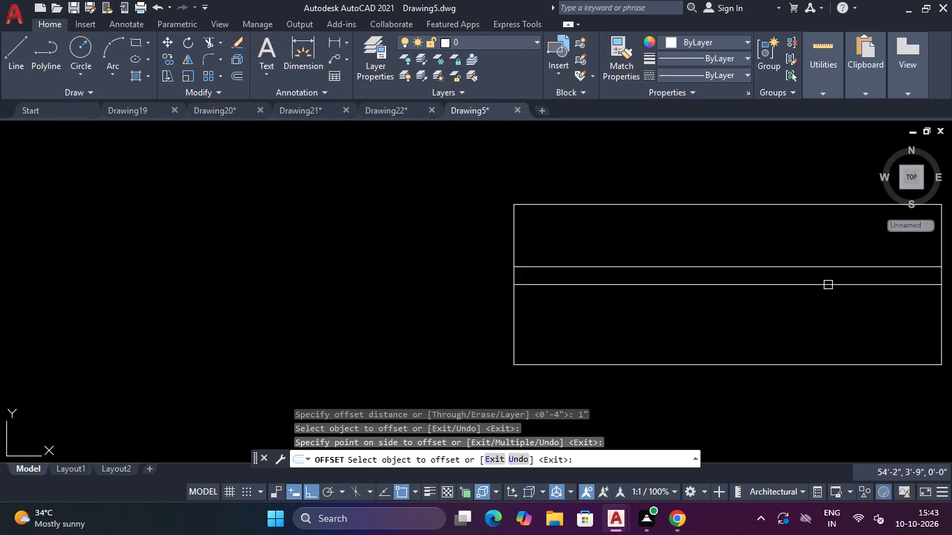
left_click(828, 285)
left_click(828, 307)
Offset the 4' rectangle's centre line by 1" both above and below, and end offsetting.
scroll(826, 309, "down", 4)
scroll(423, 317, "up", 1)
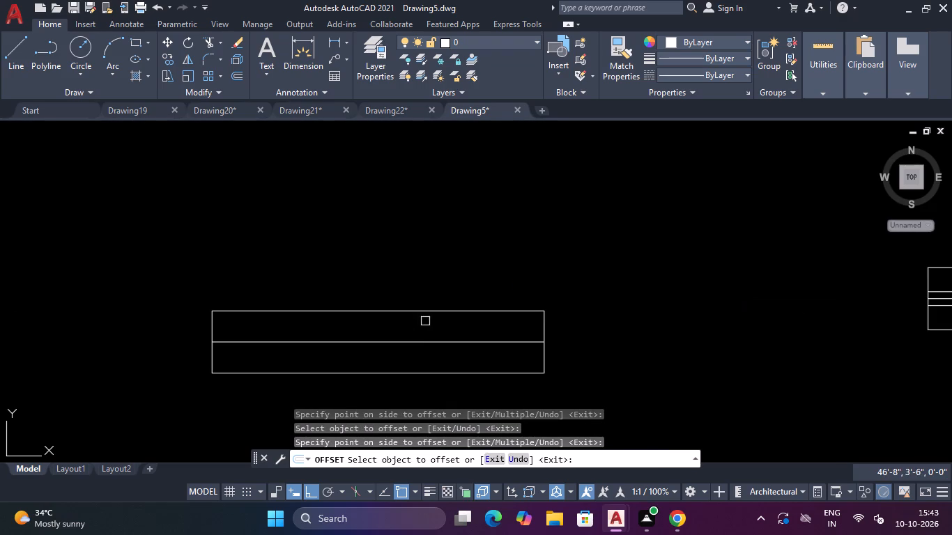
left_click(433, 343)
left_click(440, 327)
left_click(440, 342)
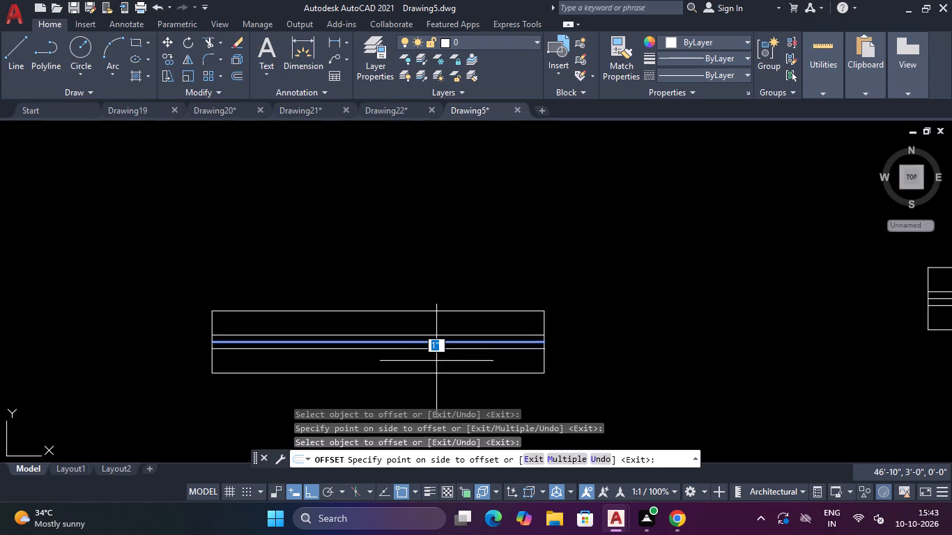
left_click(436, 362)
key("Escape")
key("Escape")
Trim away the 4' rectangle's upper and lower long edges and its centre line, leaving the two offset lines.
type("TR")
key("space")
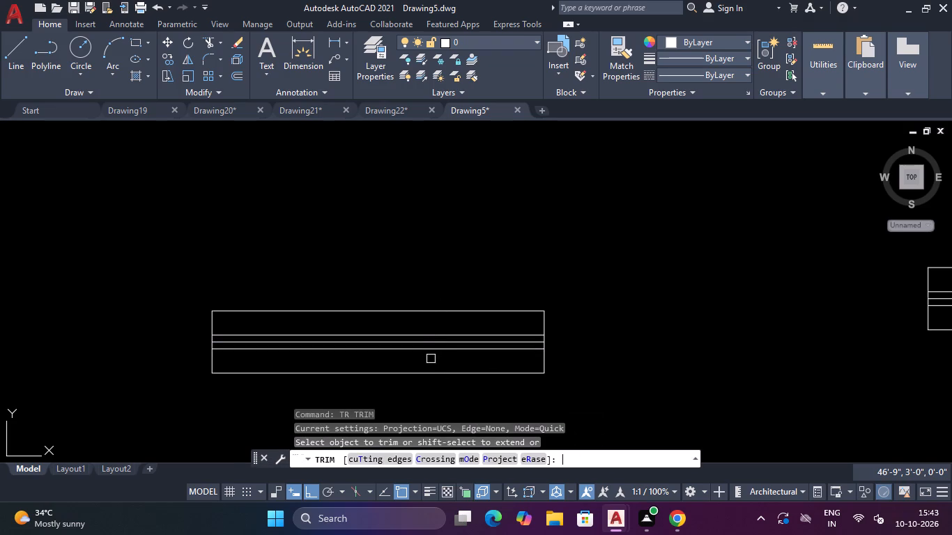
left_click(417, 323)
left_click(412, 288)
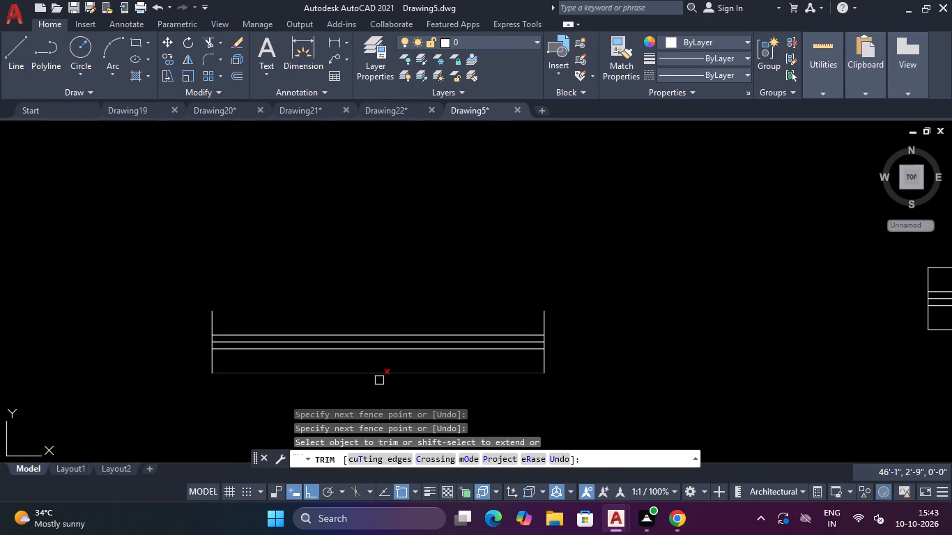
left_click(378, 361)
left_click(379, 382)
scroll(360, 339, "up", 3)
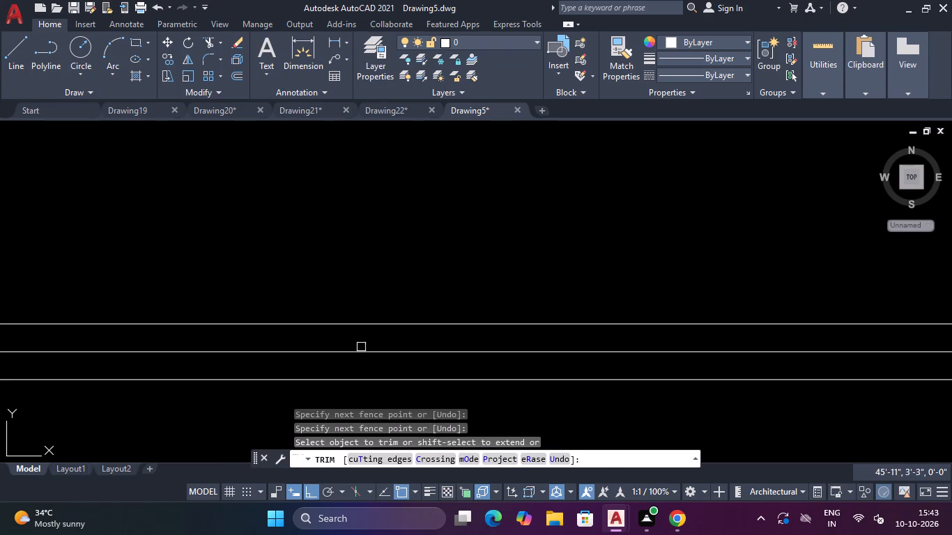
left_click(362, 353)
Trim away the 2' rectangle's upper and lower long edges and its centre line, and end trimming.
scroll(376, 346, "down", 7)
scroll(502, 344, "up", 4)
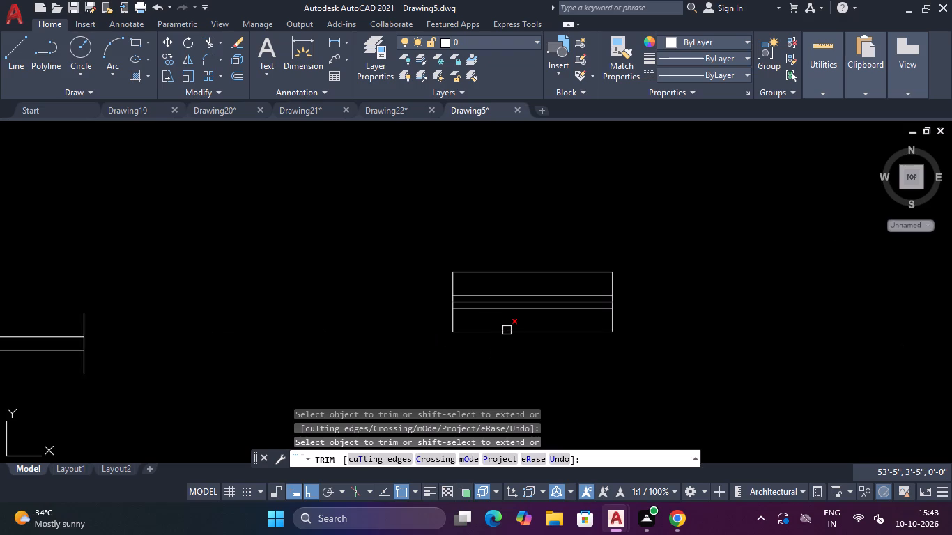
scroll(505, 328, "up", 2)
left_click(516, 229)
left_click(490, 141)
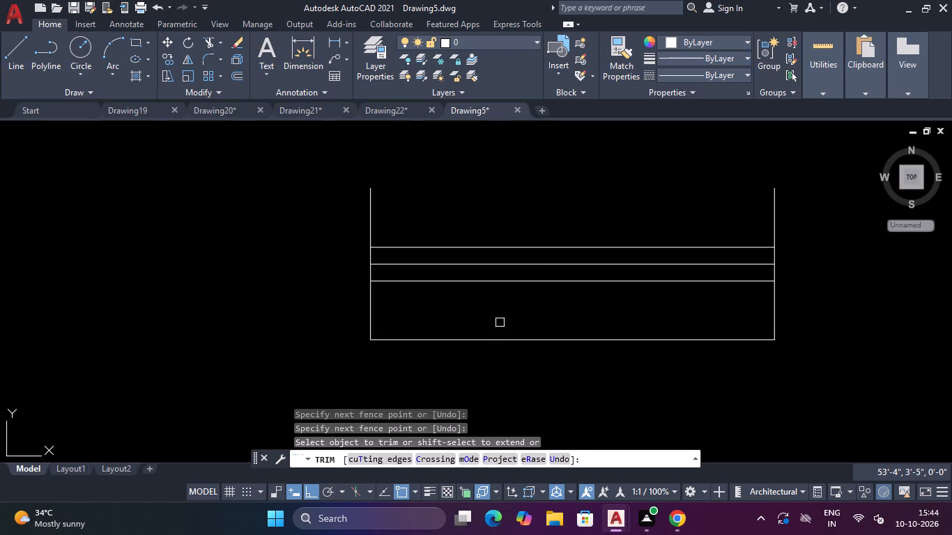
left_click(500, 322)
left_click(482, 371)
left_click(494, 265)
scroll(497, 265, "down", 5)
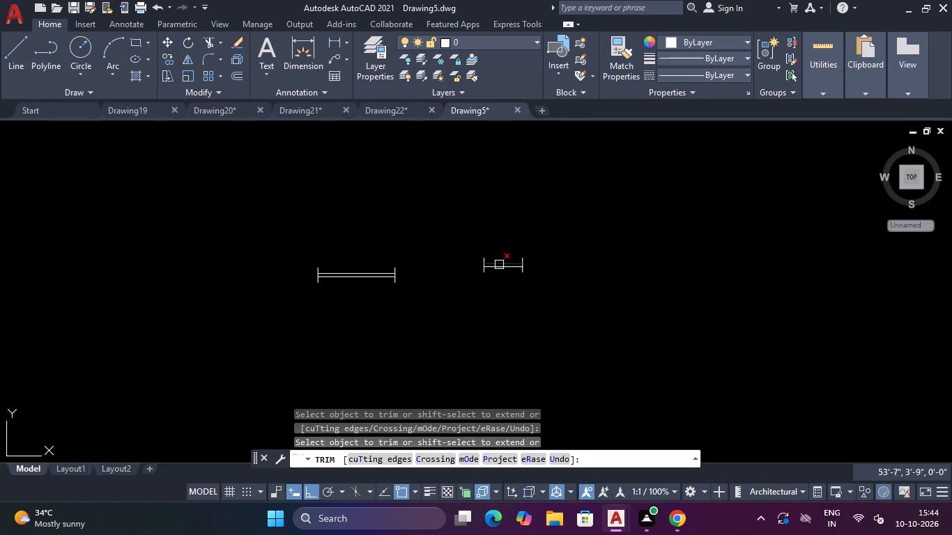
key("Escape")
key("Escape")
key("Escape")
key("Escape")
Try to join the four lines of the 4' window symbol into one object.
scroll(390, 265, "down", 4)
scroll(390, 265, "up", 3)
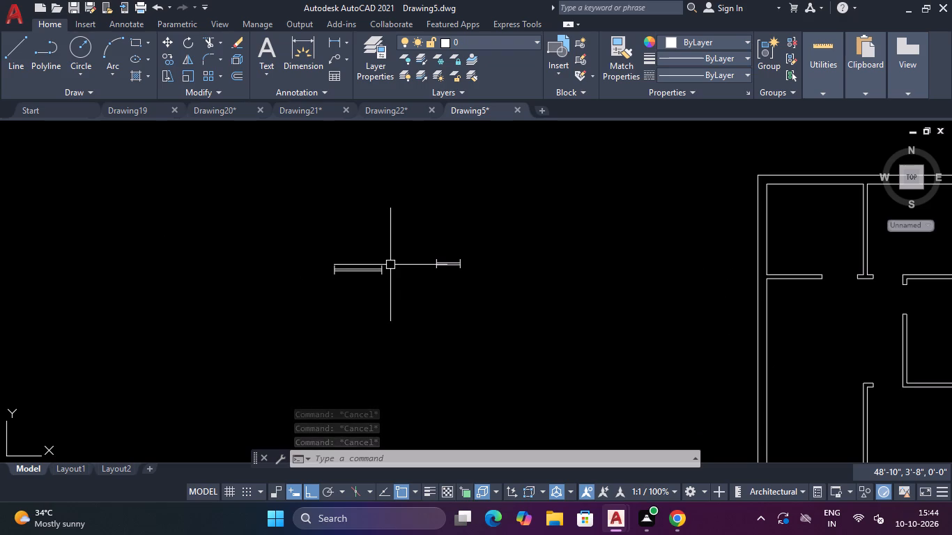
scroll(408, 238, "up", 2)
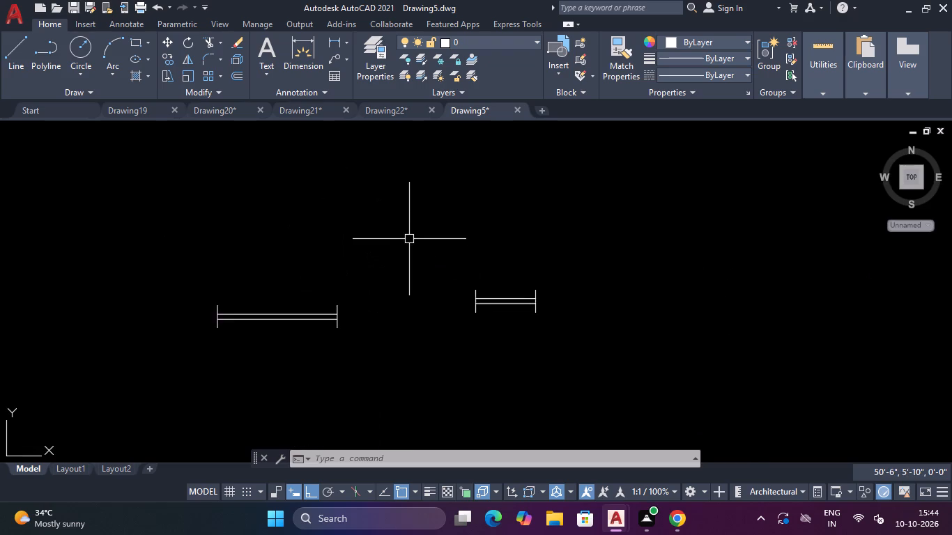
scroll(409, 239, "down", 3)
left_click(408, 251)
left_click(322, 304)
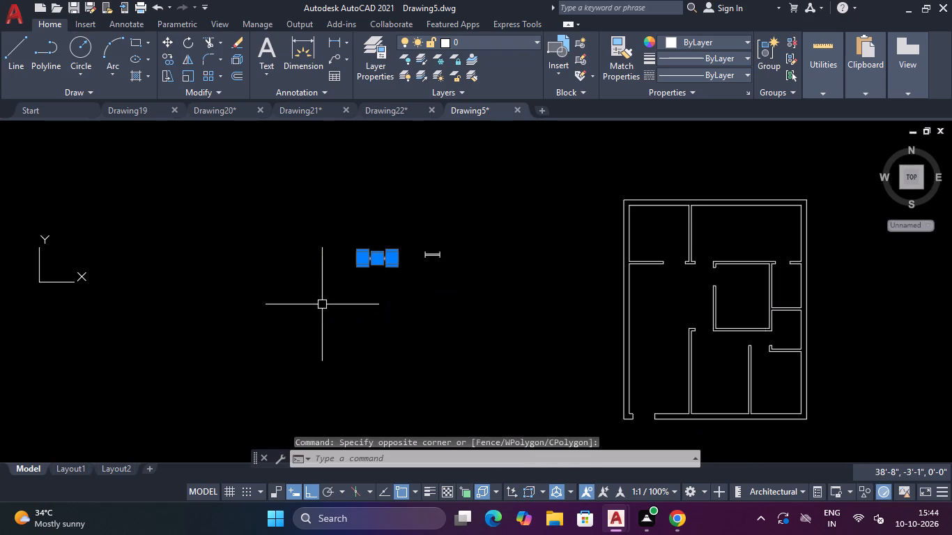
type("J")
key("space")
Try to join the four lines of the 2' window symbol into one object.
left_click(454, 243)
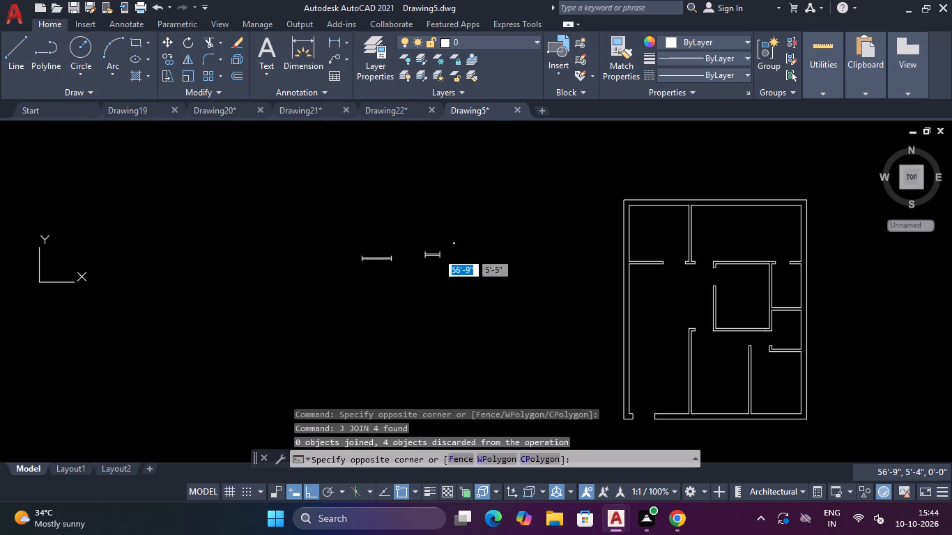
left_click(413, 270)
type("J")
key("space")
Copy the 4' window symbol from its lower-left corner into the upper outer wall, once for each of the two upper rooms.
scroll(397, 269, "up", 2)
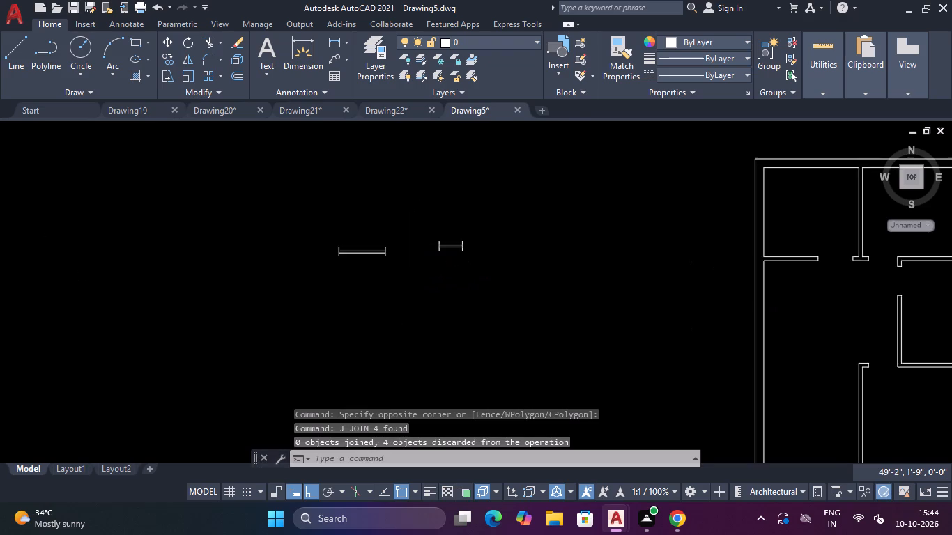
left_click(408, 219)
left_click(259, 288)
type("CO")
key("Return")
left_click(297, 253)
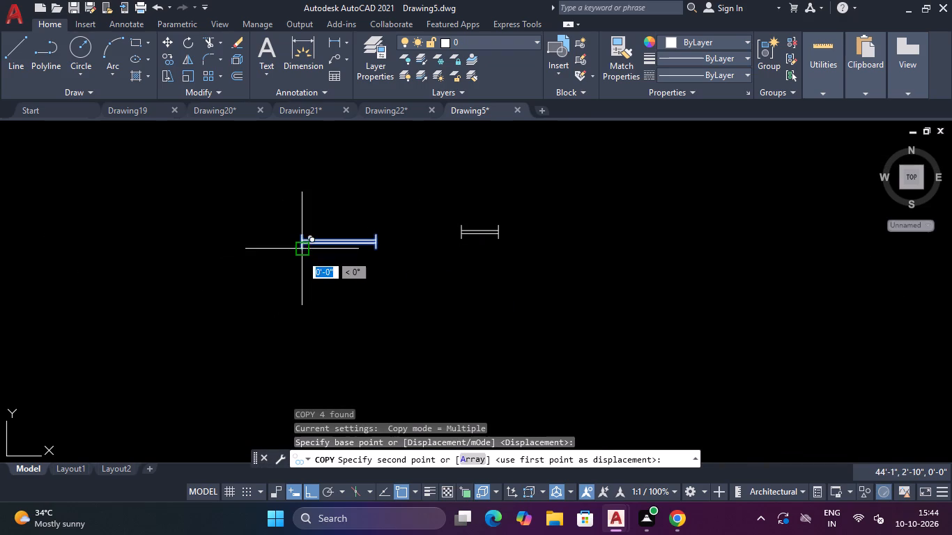
scroll(302, 255, "down", 3)
key("F8")
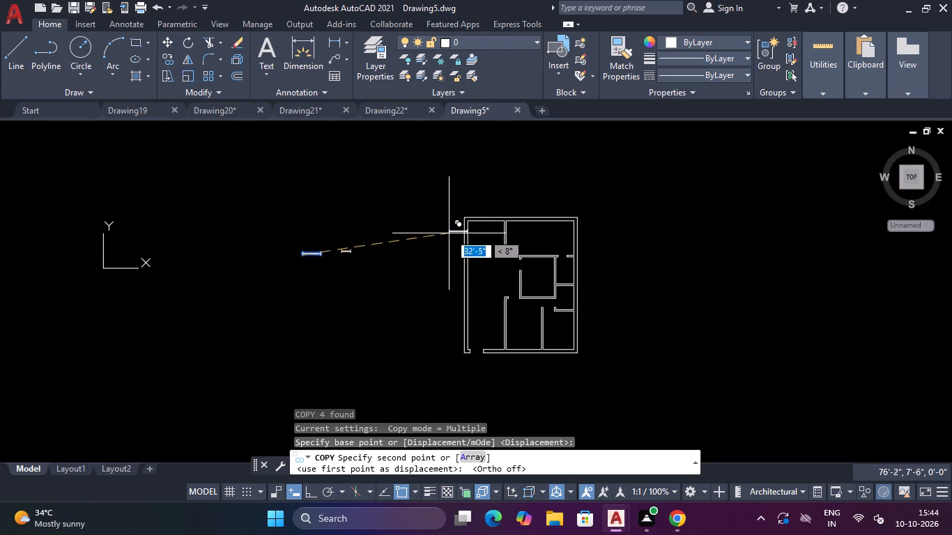
scroll(488, 221, "up", 2)
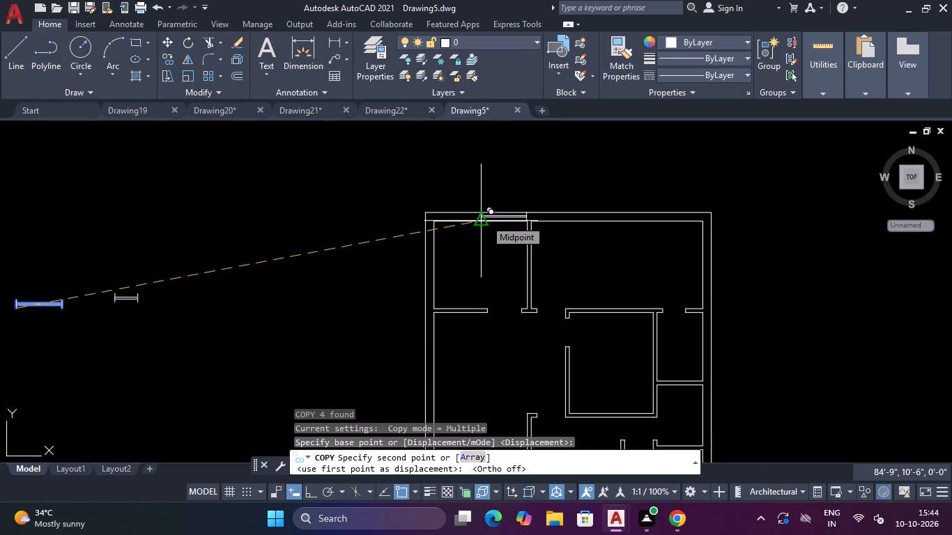
scroll(485, 219, "up", 2)
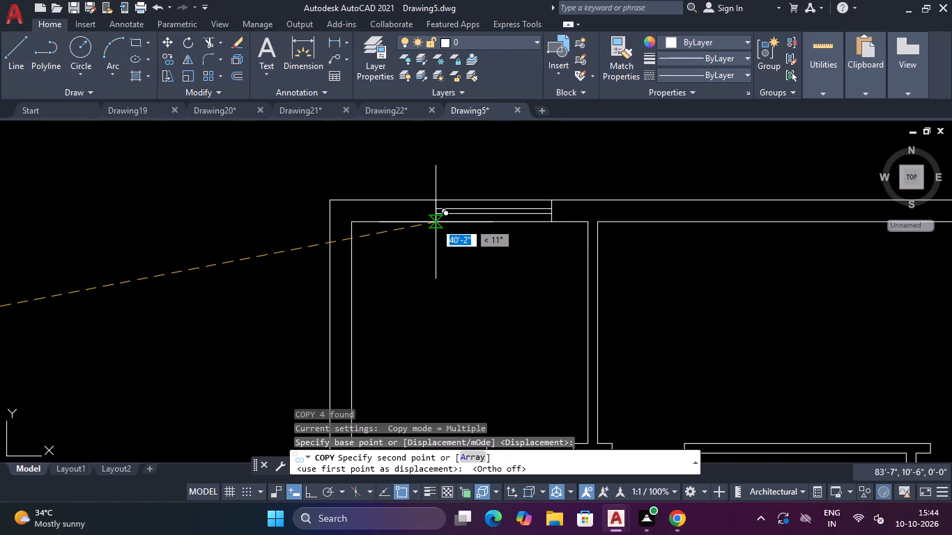
left_click(431, 222)
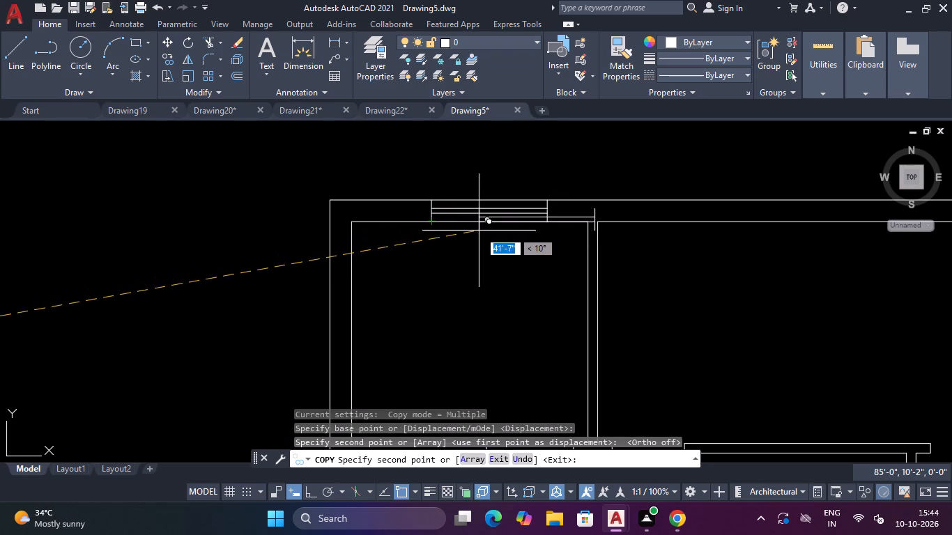
scroll(585, 226, "down", 3)
scroll(618, 231, "up", 3)
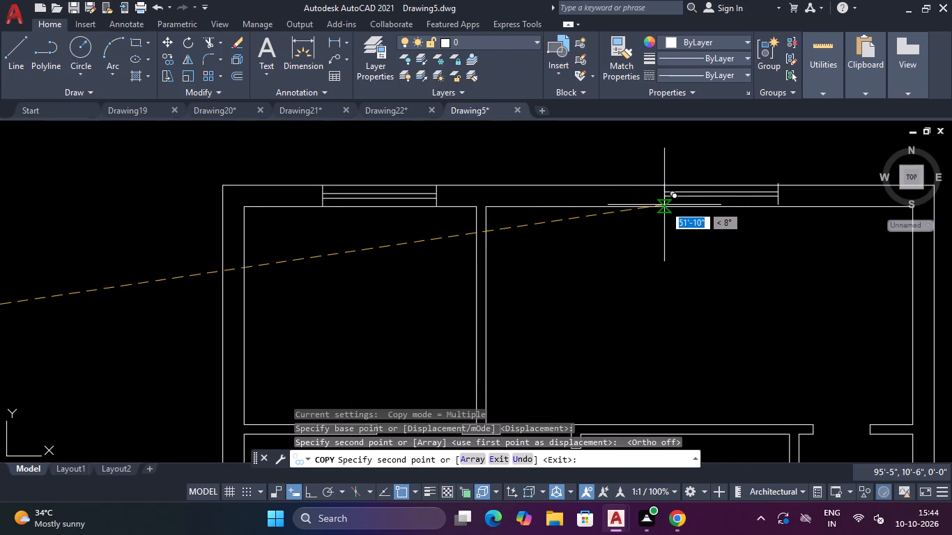
left_click(688, 206)
Place two more copies of the 4' window in the lower outer wall, one per lower room right of the entrance, and end copying.
scroll(691, 212, "down", 4)
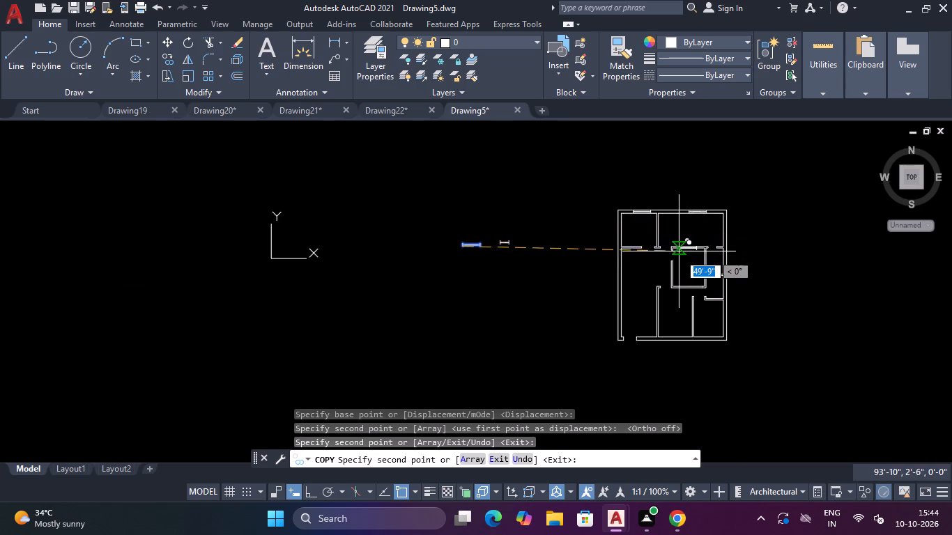
scroll(679, 259, "down", 3)
scroll(691, 295, "up", 4)
scroll(649, 212, "up", 4)
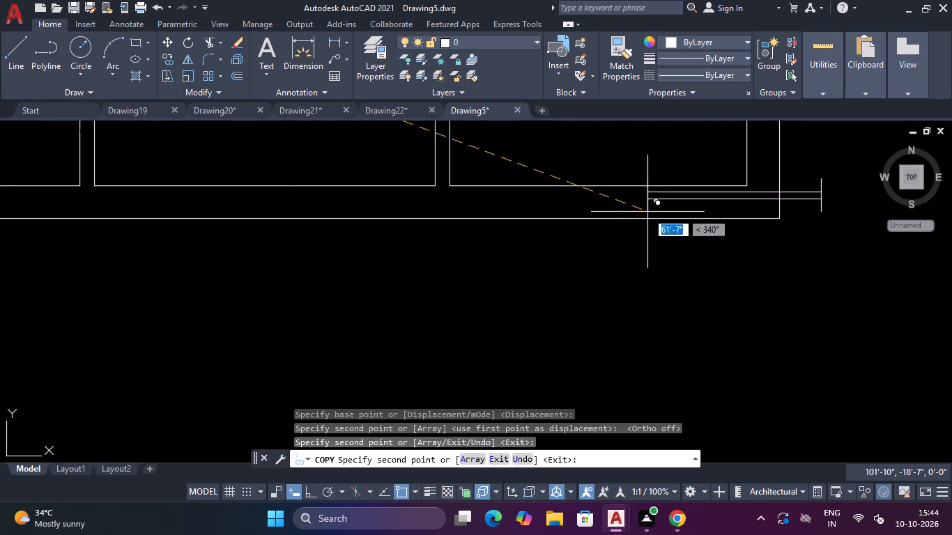
left_click(525, 217)
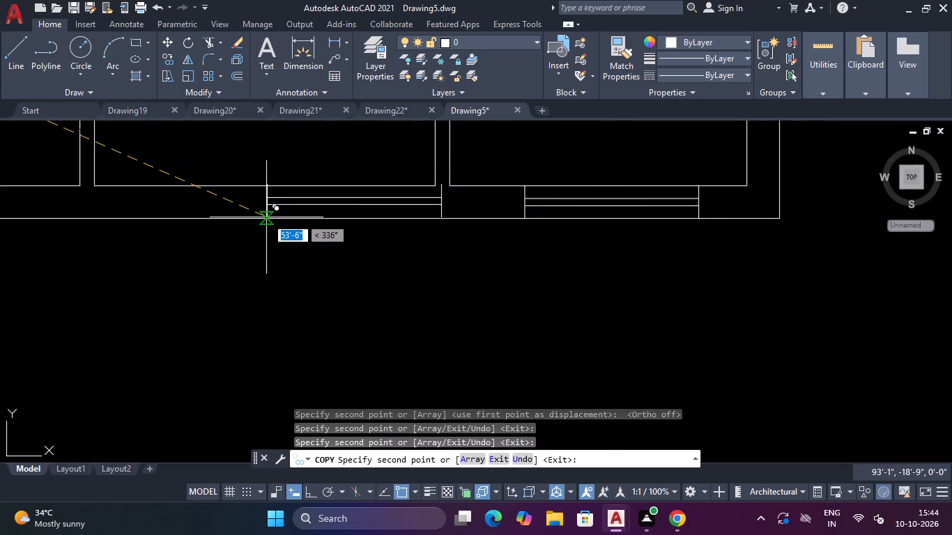
scroll(254, 217, "up", 2)
scroll(254, 217, "down", 3)
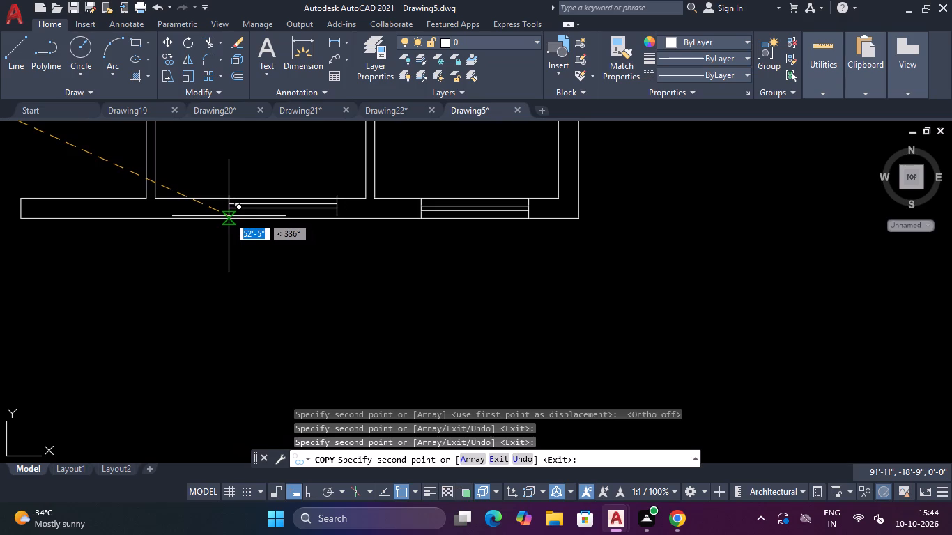
left_click(221, 218)
scroll(221, 218, "down", 4)
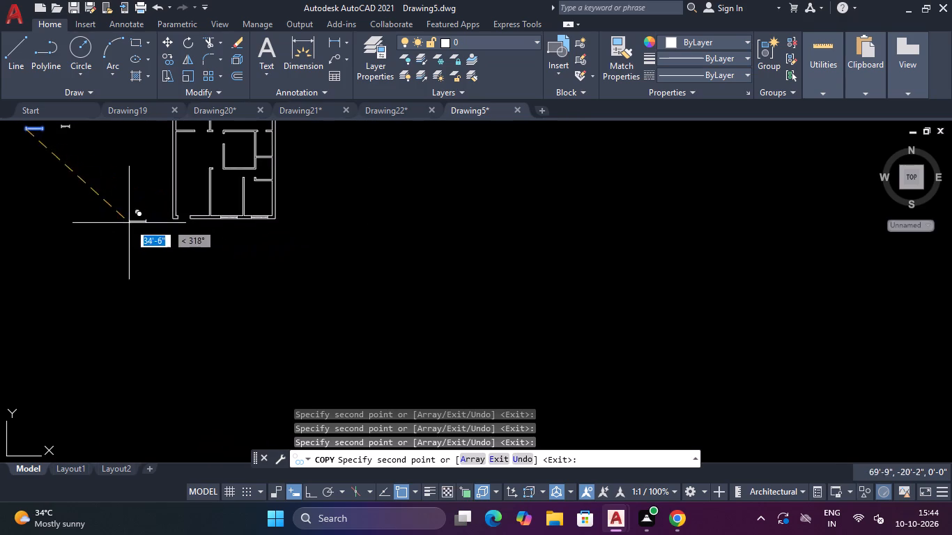
scroll(168, 208, "down", 2)
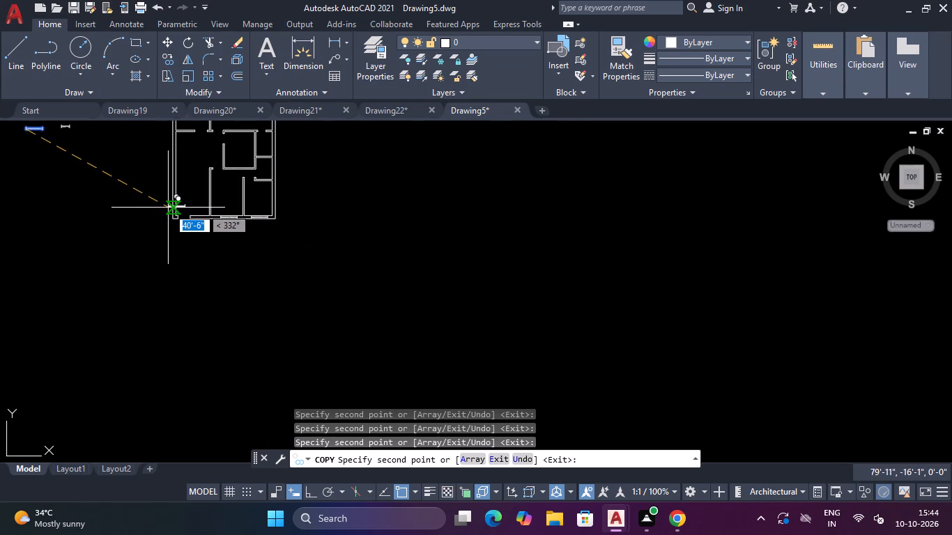
scroll(168, 208, "down", 2)
scroll(172, 178, "up", 4)
scroll(196, 198, "down", 3)
scroll(296, 249, "down", 5)
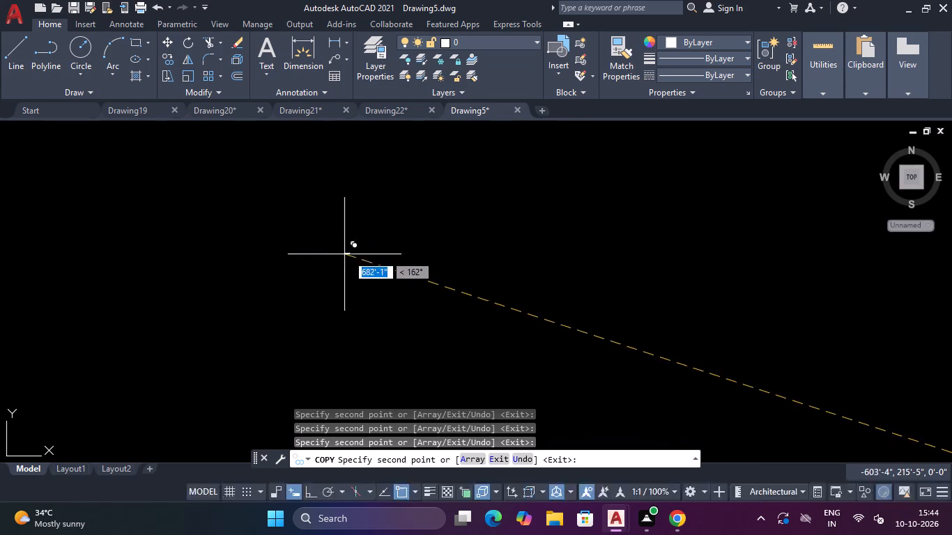
scroll(347, 254, "down", 1)
scroll(415, 254, "down", 5)
scroll(540, 285, "down", 6)
key("Escape")
Rotate the 2' window symbol upright about the upper corner of its right end, with Ortho on.
scroll(583, 279, "down", 4)
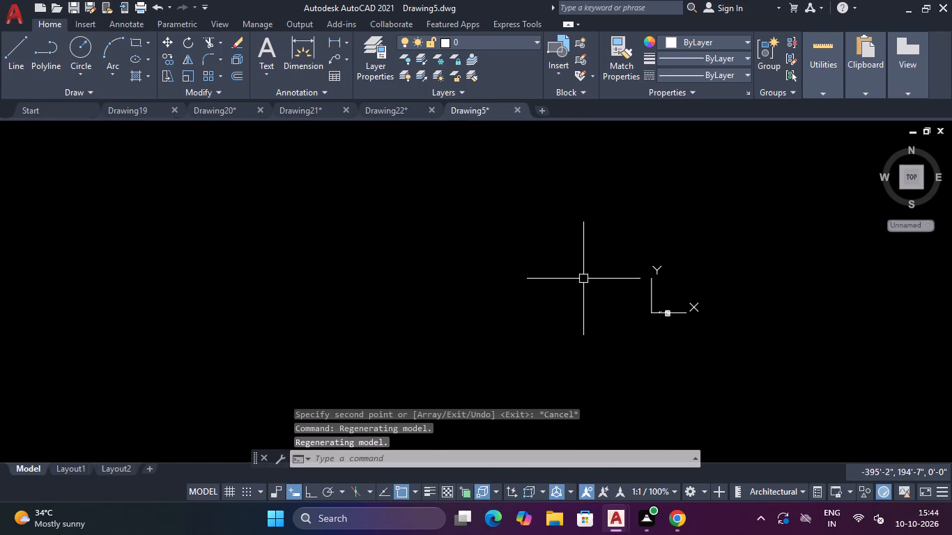
scroll(655, 313, "up", 4)
key("z")
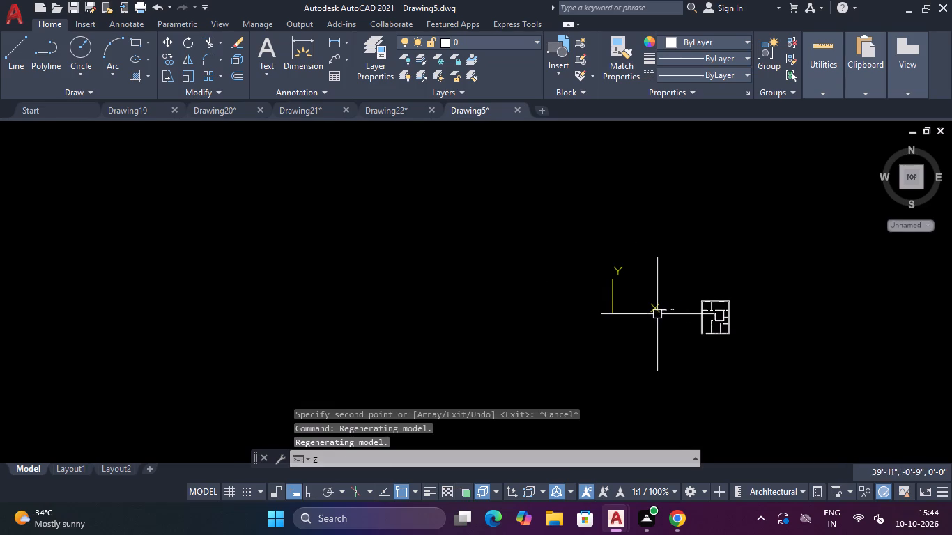
key("space")
key("a")
key("space")
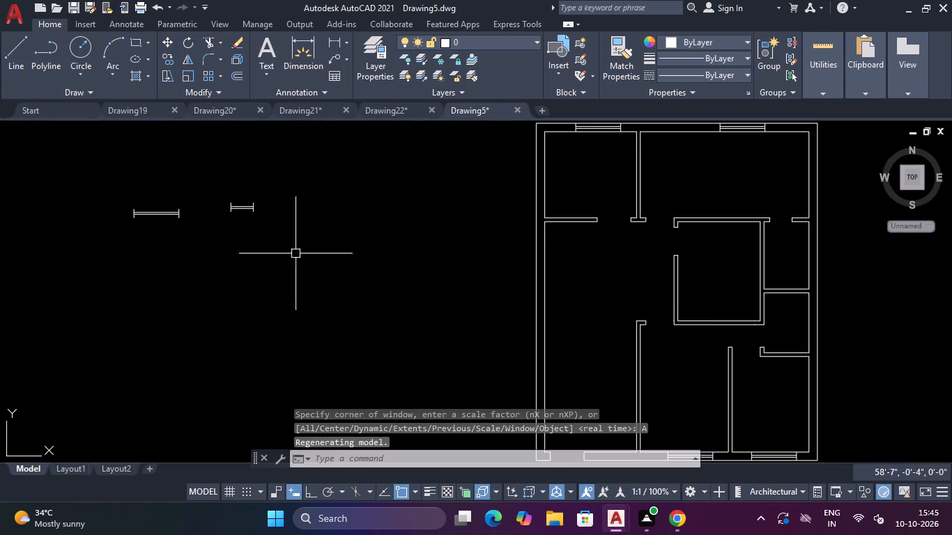
left_click(279, 177)
left_click(217, 228)
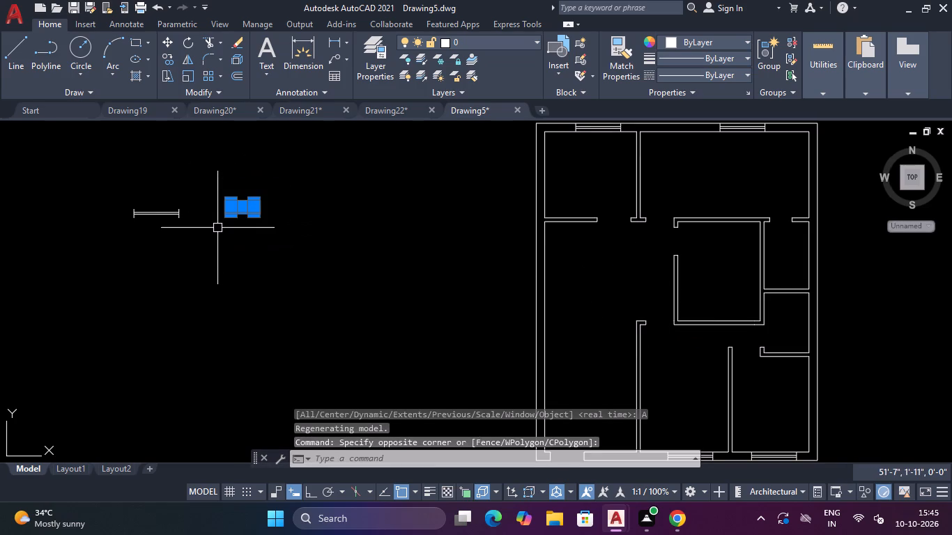
type("RO")
key("Return")
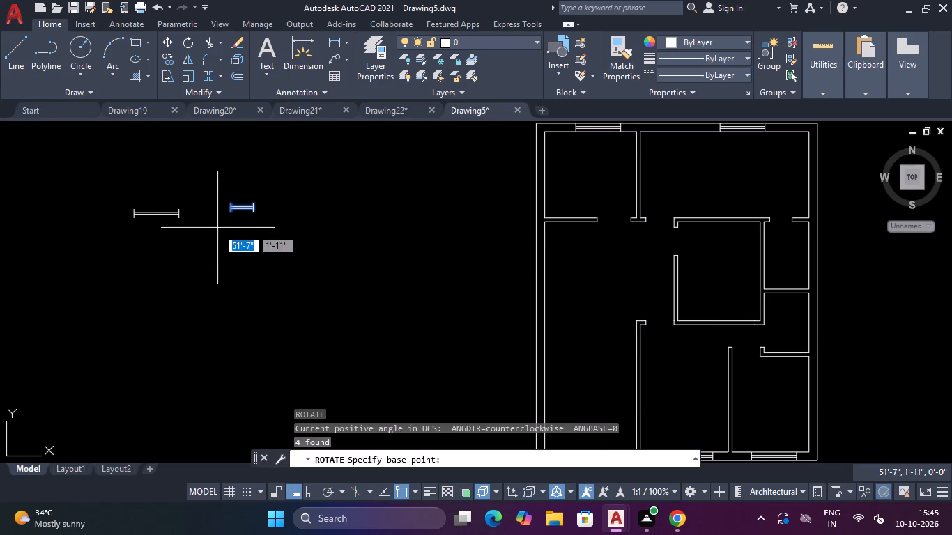
left_click(254, 204)
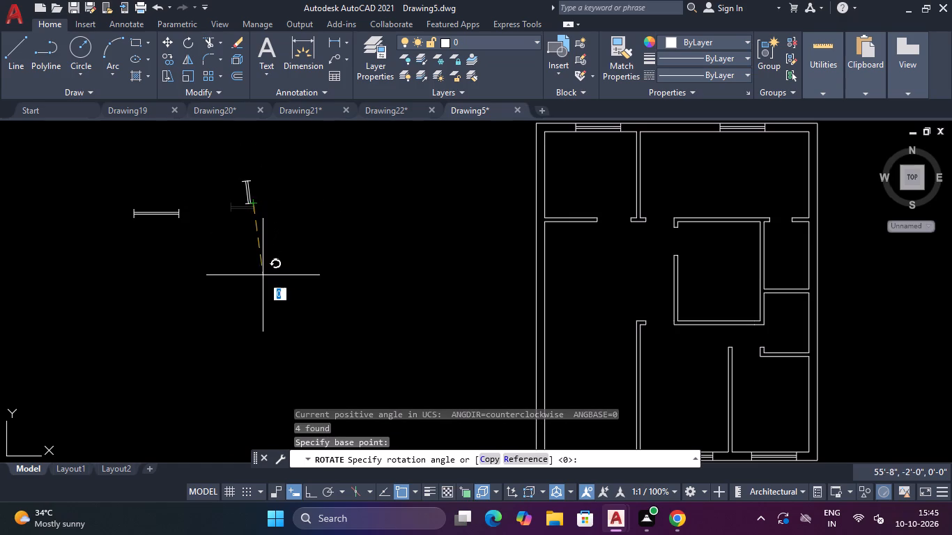
key("F8")
left_click(257, 284)
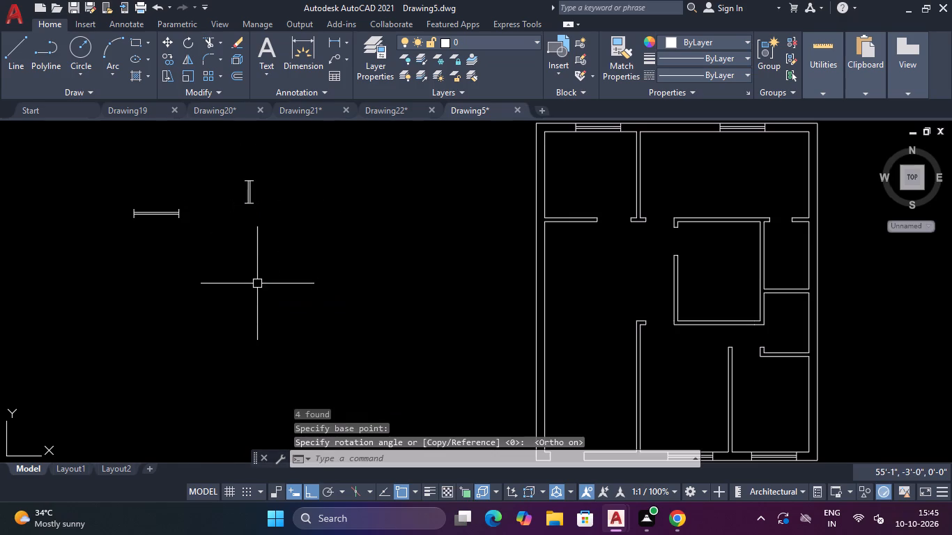
key("Escape")
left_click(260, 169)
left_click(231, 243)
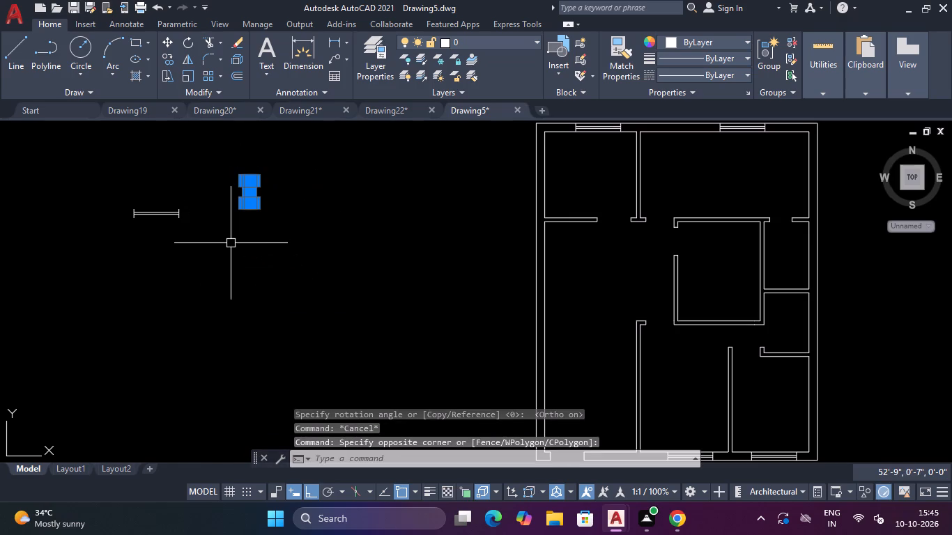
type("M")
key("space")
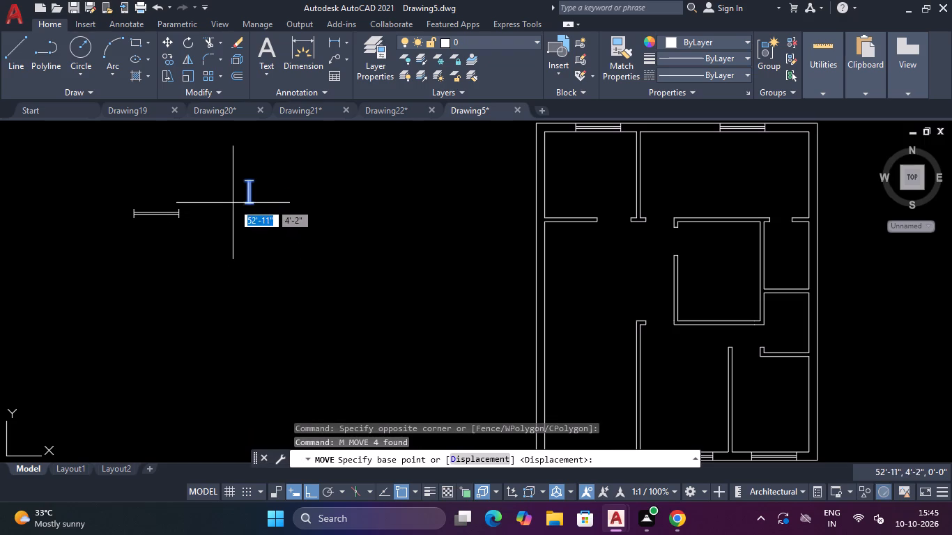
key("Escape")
Copy the upright 2' window symbol into the right outer wall, once for each of the two small rooms, with Ortho off.
left_click(270, 148)
left_click(216, 254)
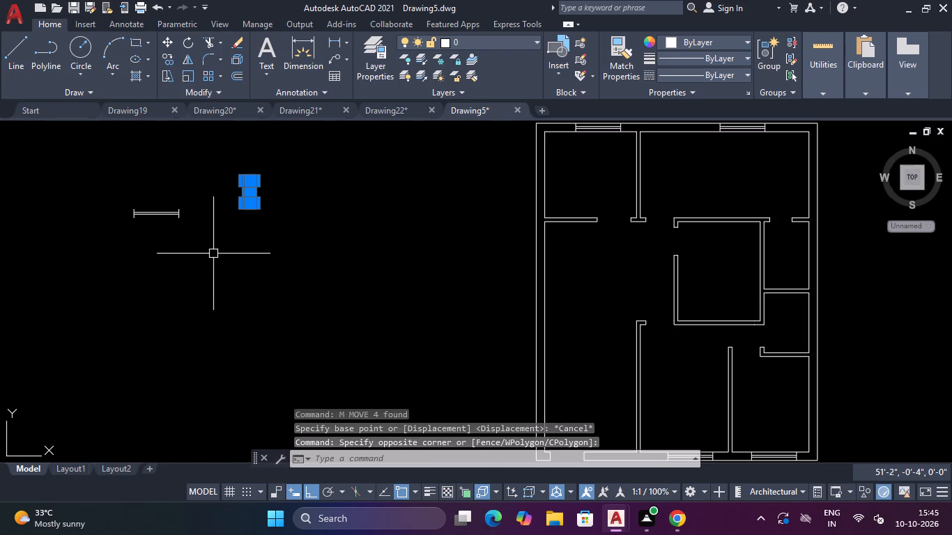
type("CO")
key("Return")
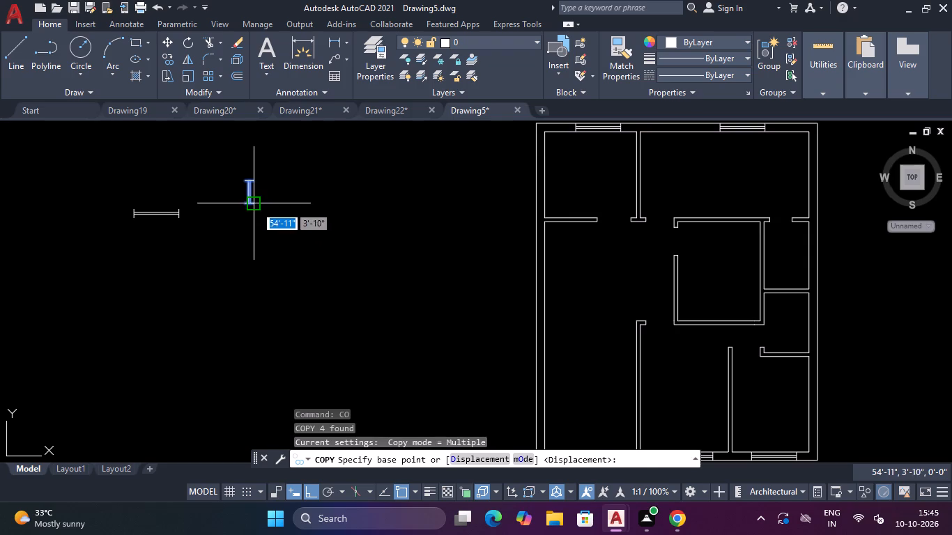
left_click(255, 204)
scroll(410, 285, "down", 1)
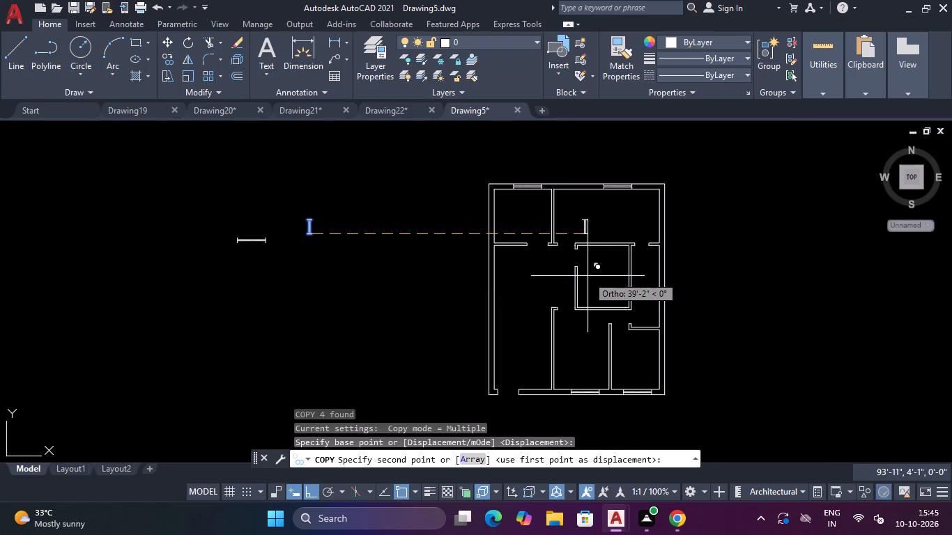
key("F9")
key("F8")
key("F9")
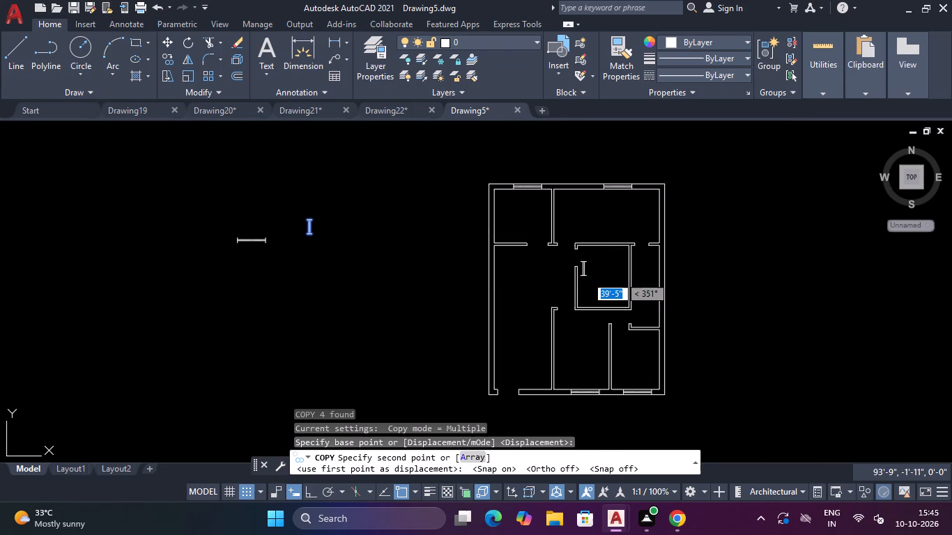
scroll(654, 274, "up", 2)
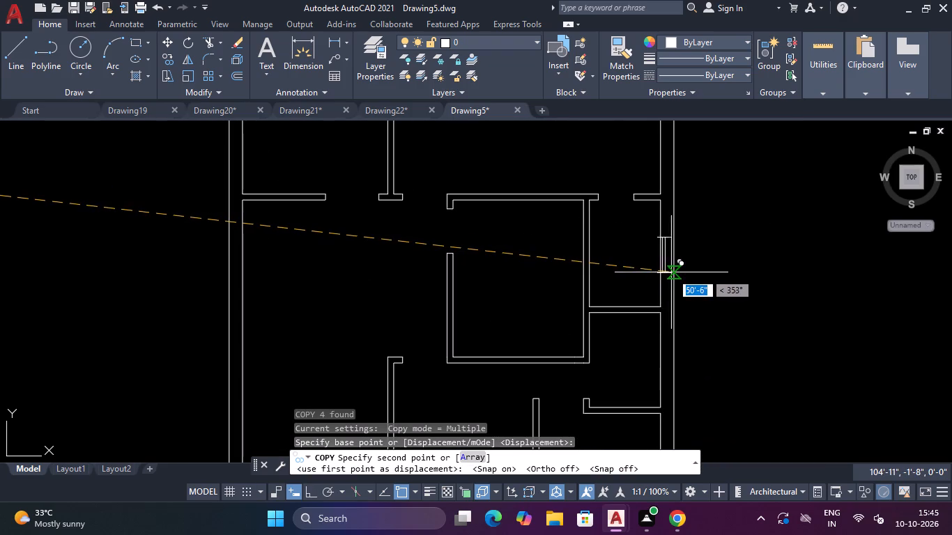
left_click(673, 272)
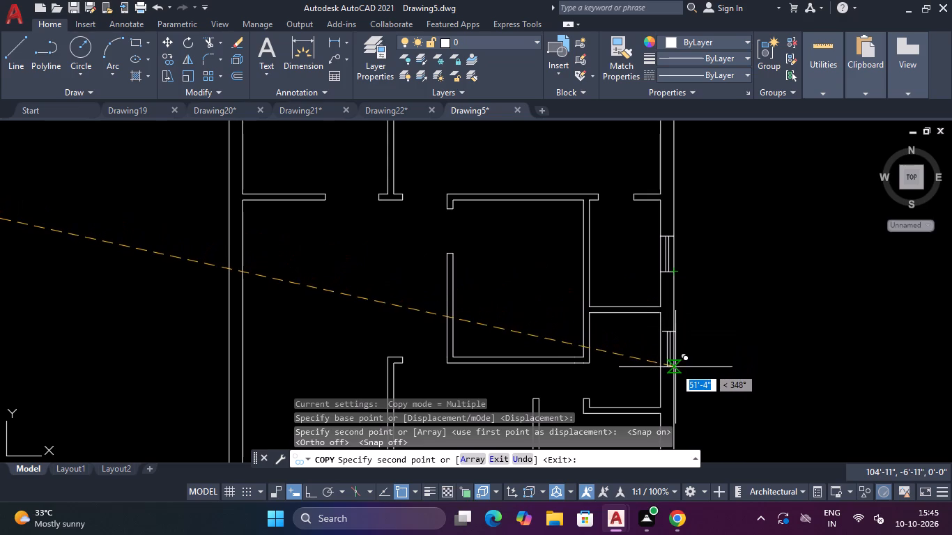
left_click(673, 378)
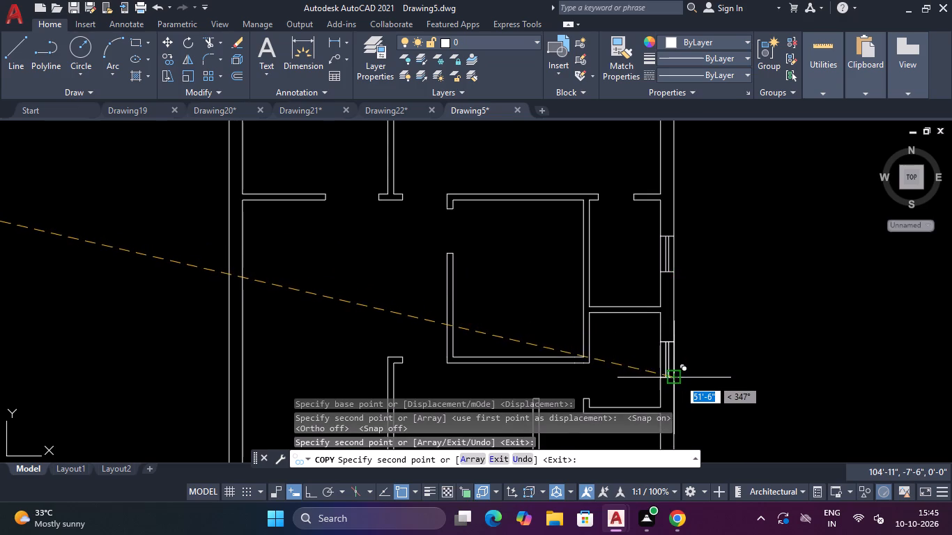
scroll(679, 380, "down", 3)
scroll(684, 382, "up", 2)
key("Escape")
scroll(682, 380, "down", 3)
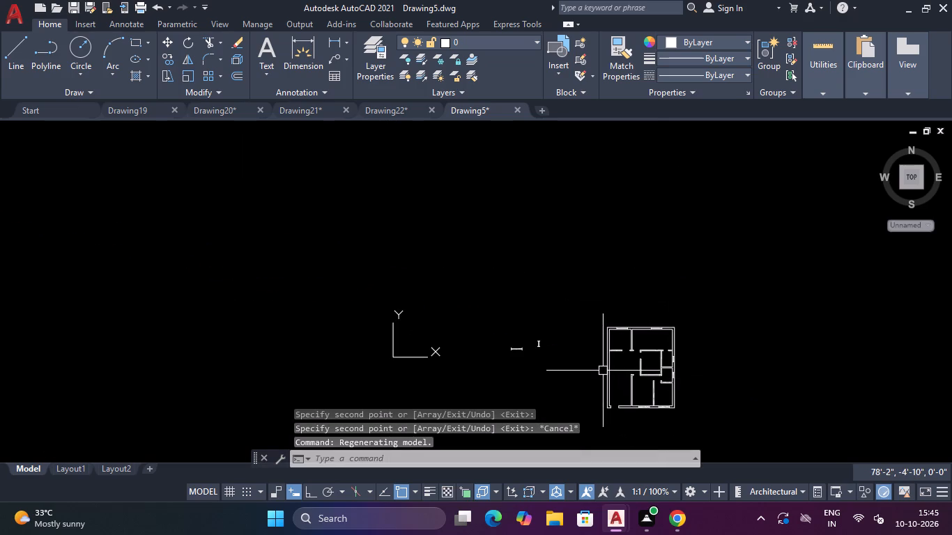
key("Escape")
key("Escape")
key("Escape")
key("Escape")
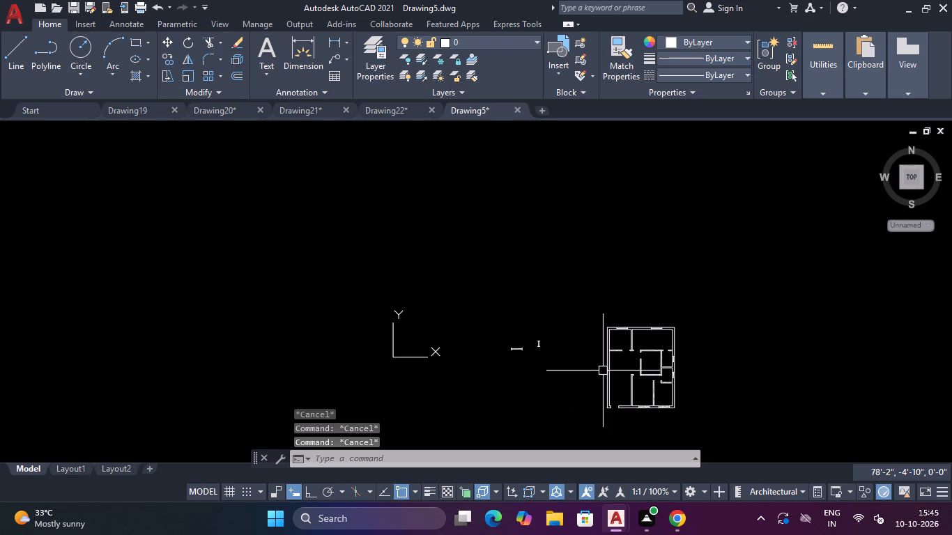
key("Escape")
Erase the original 4' and 2' window symbols left beside the floor plan.
scroll(645, 346, "down", 2)
scroll(616, 359, "up", 3)
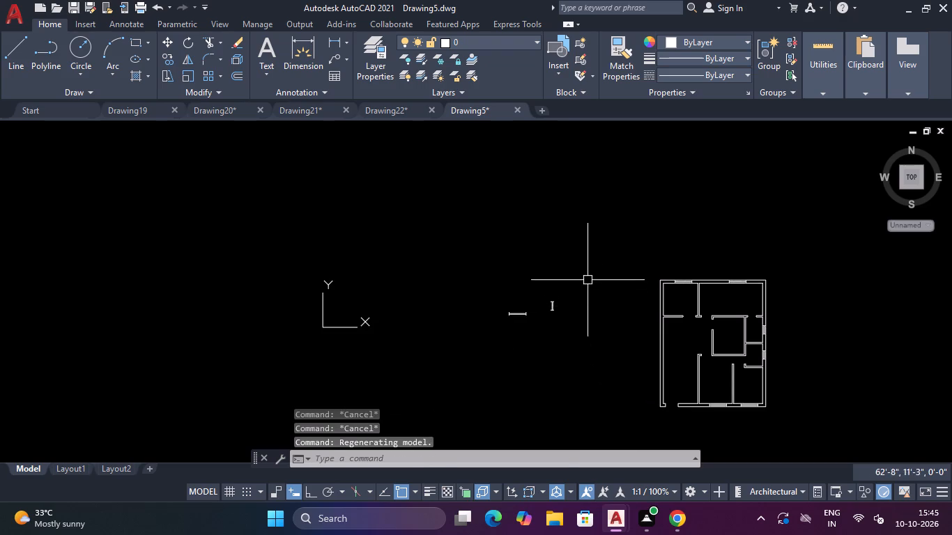
left_click(588, 280)
left_click(486, 340)
key("Delete")
scroll(562, 330, "down", 3)
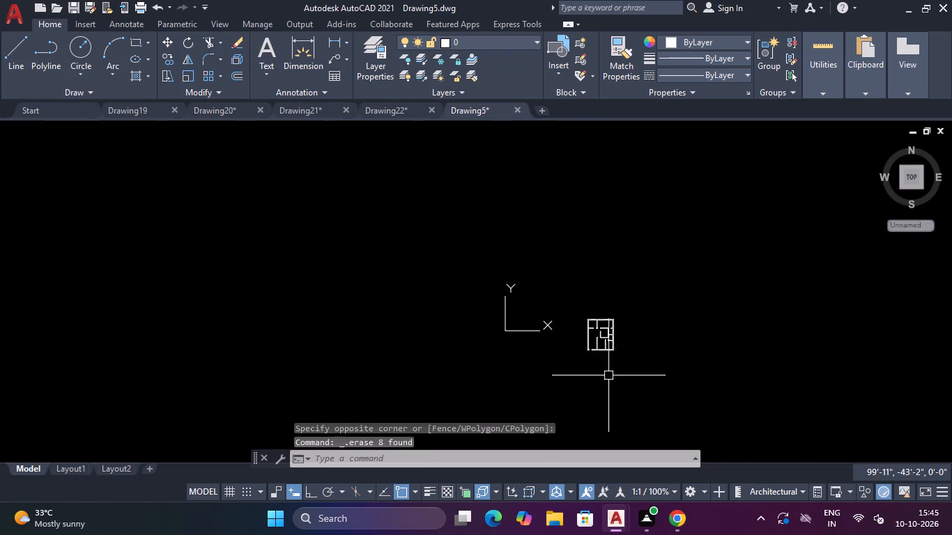
scroll(608, 375, "up", 5)
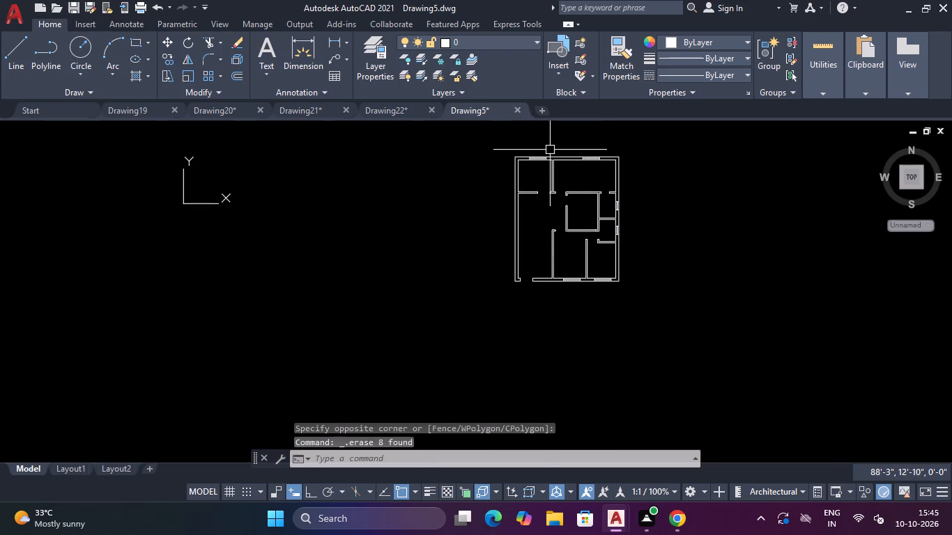
Insert four Door - Imperial blocks in a row in the empty area left of the floor plan.
key("Escape")
key("Escape")
key("Escape")
key("Escape")
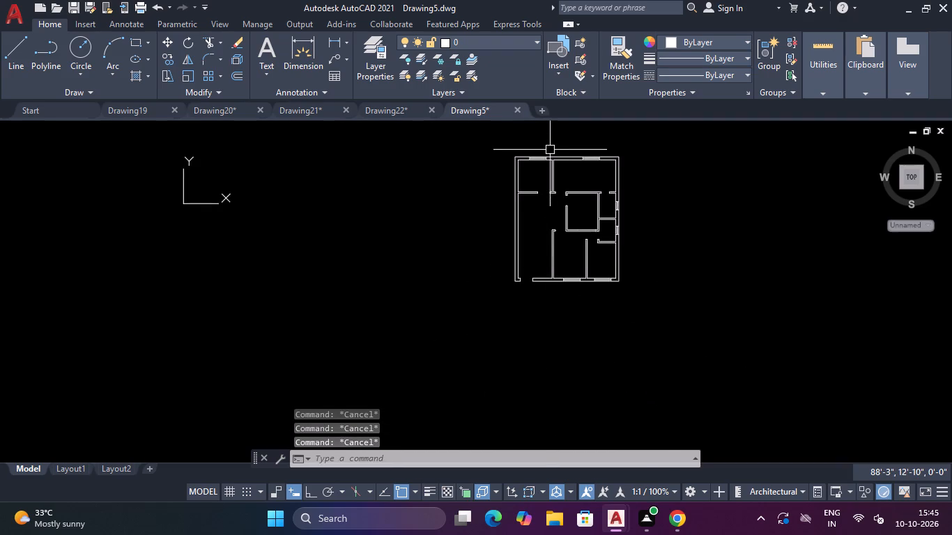
key("ctrl+3")
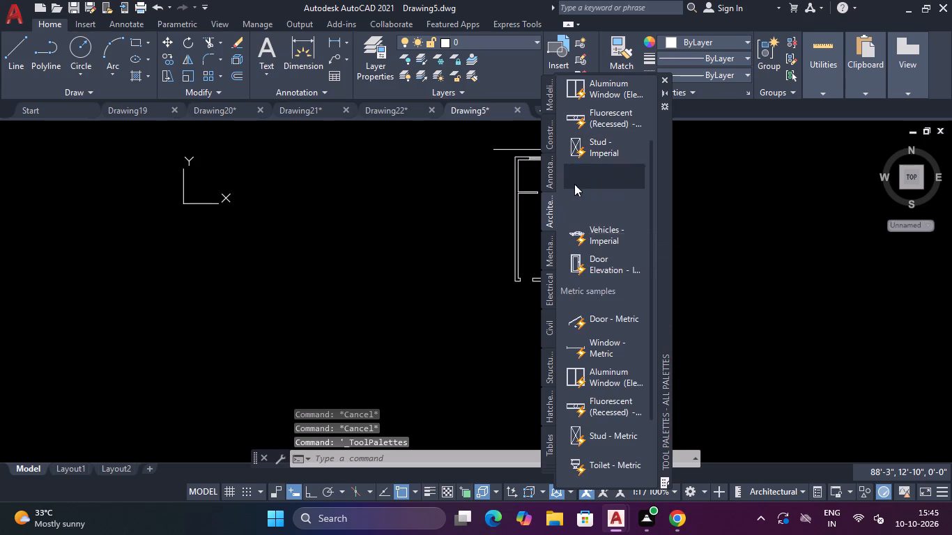
scroll(597, 163, "up", 4)
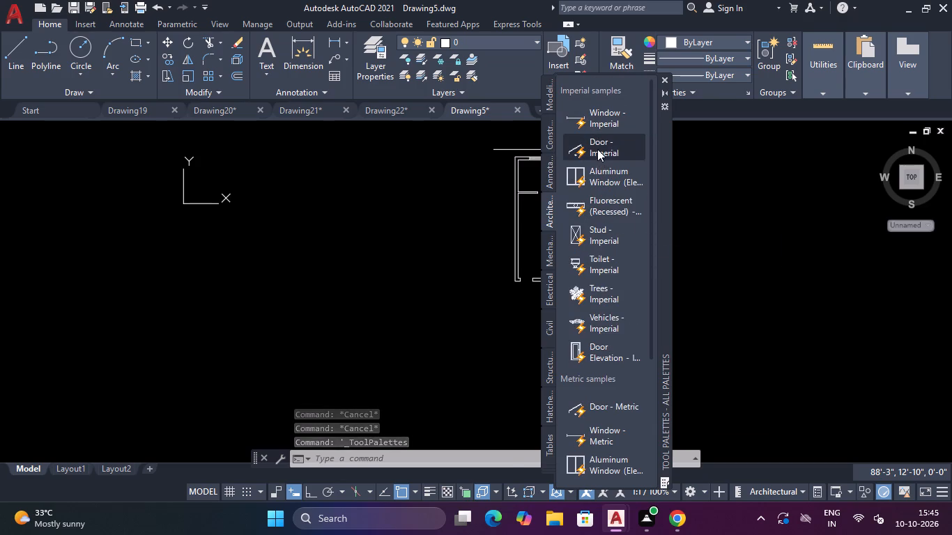
left_click(597, 149)
left_click(364, 208)
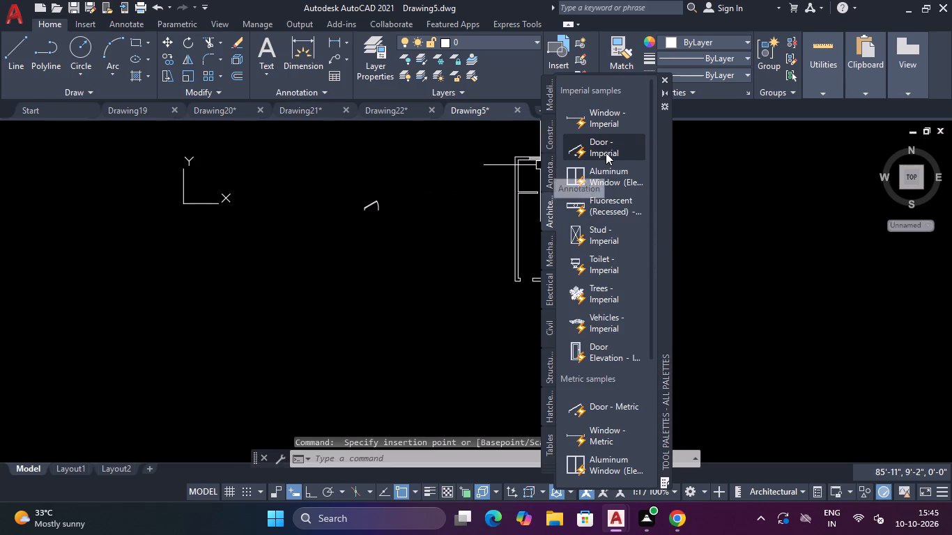
left_click(601, 149)
left_click(414, 208)
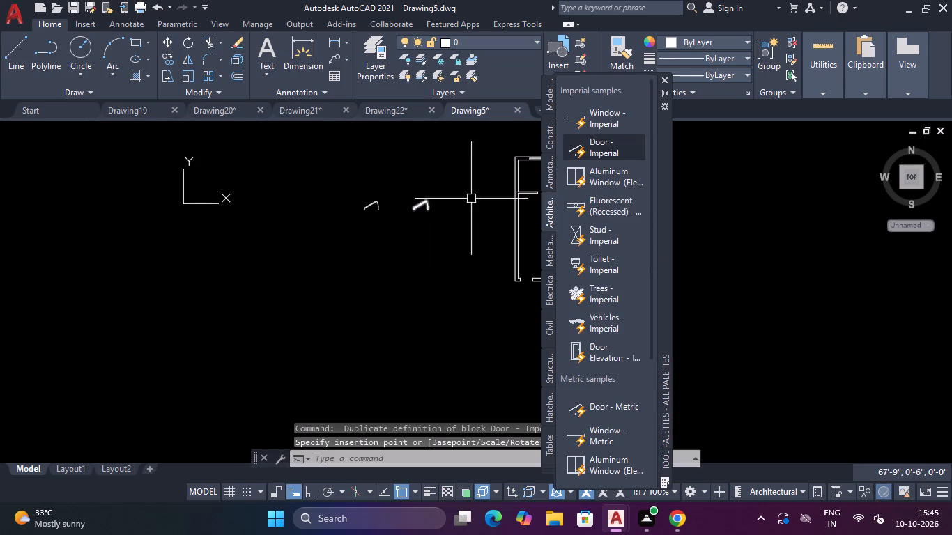
left_click(601, 146)
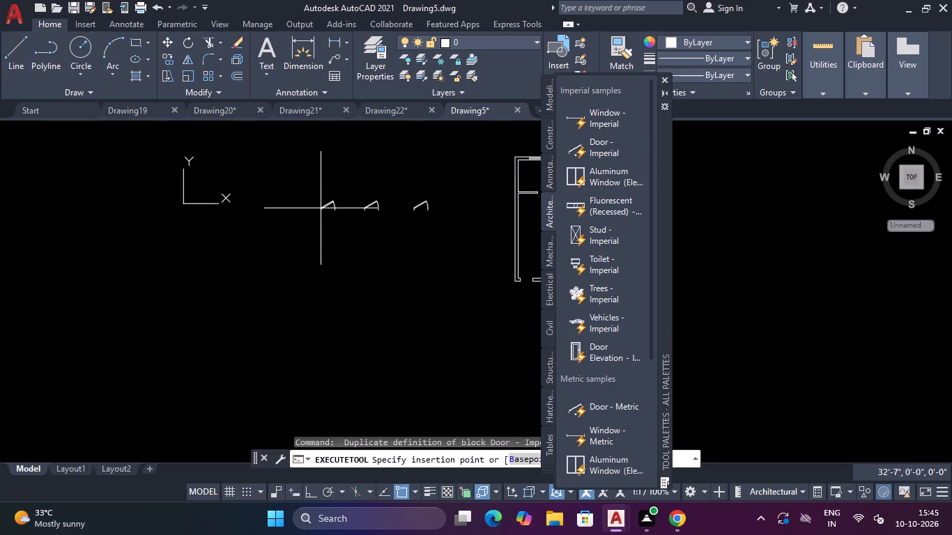
left_click(322, 208)
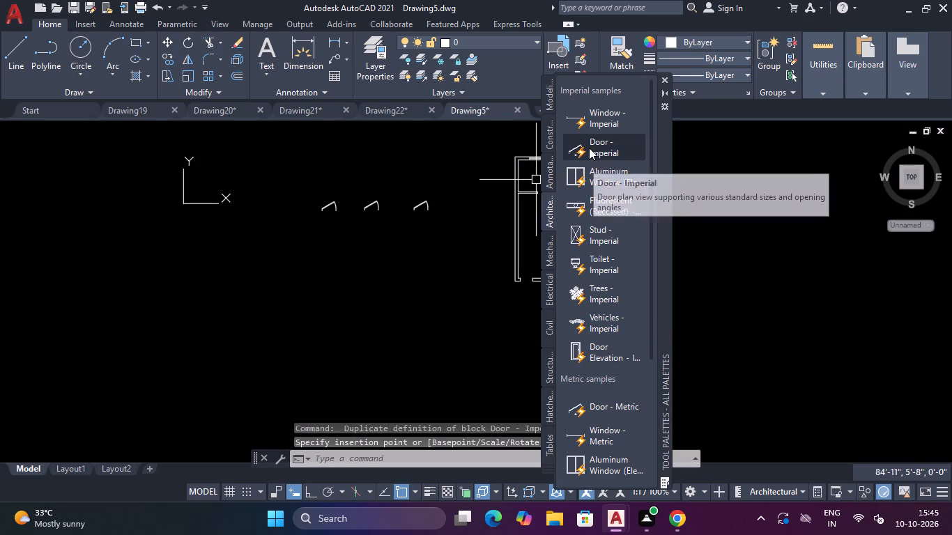
left_click(589, 148)
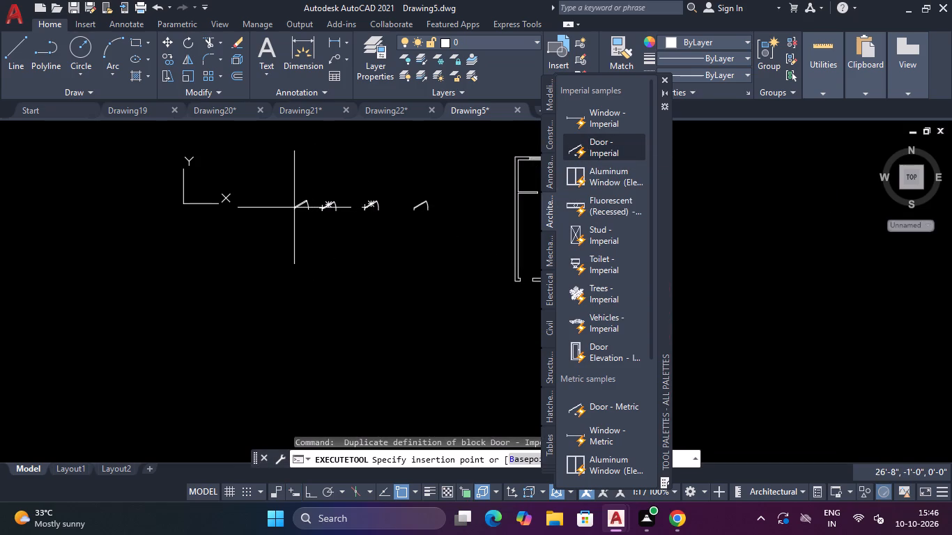
left_click(294, 208)
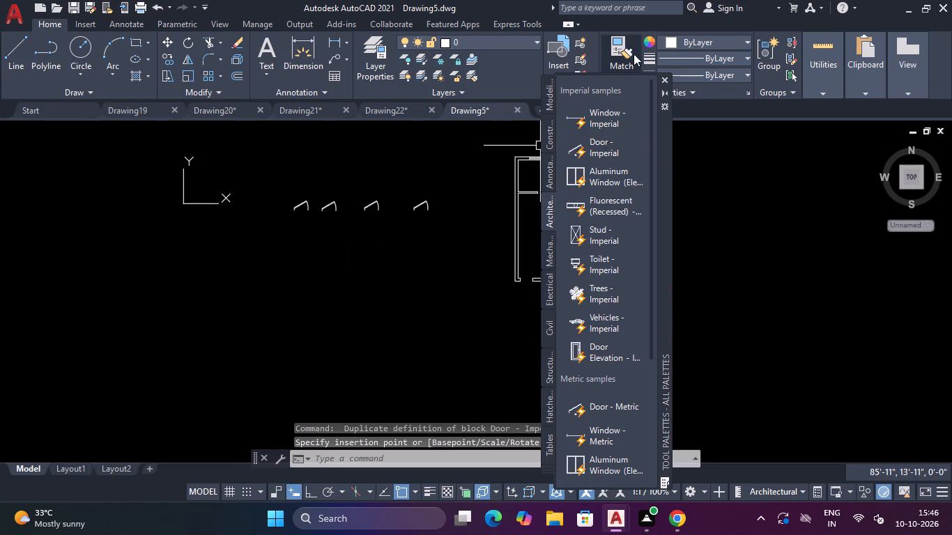
left_click(662, 79)
key("Escape")
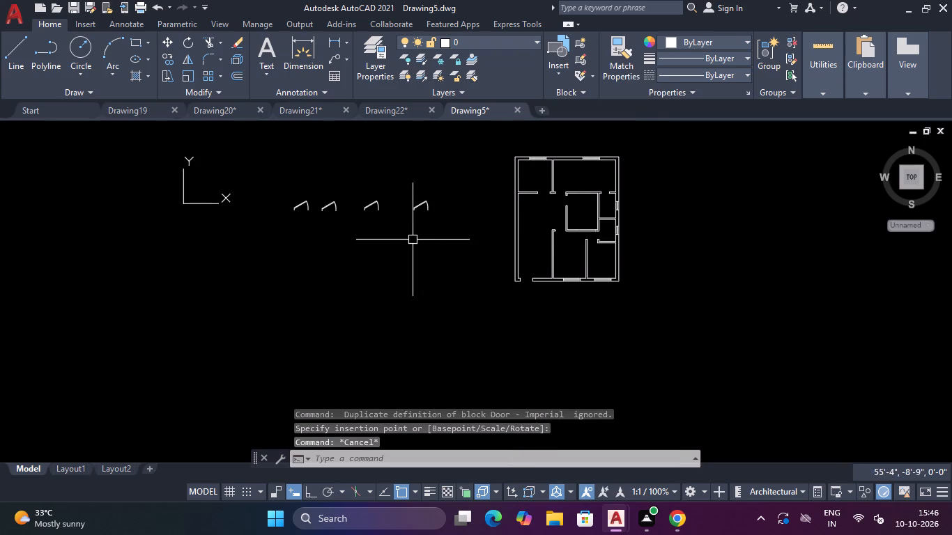
key("Escape")
Draw a 2'6" horizontal reference line below the door symbol nearest the floor plan, with Ortho on.
type("L")
key("space")
scroll(406, 216, "up", 4)
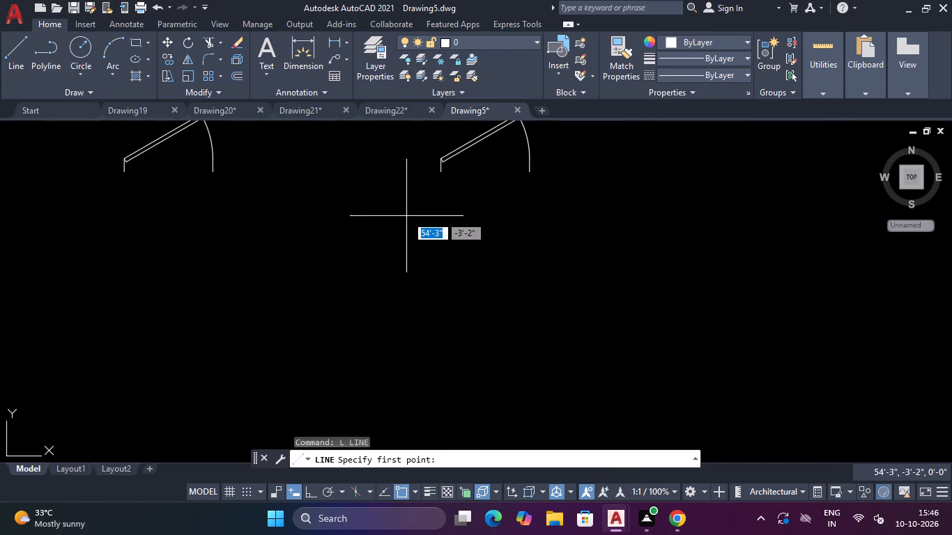
left_click(426, 217)
key("F8")
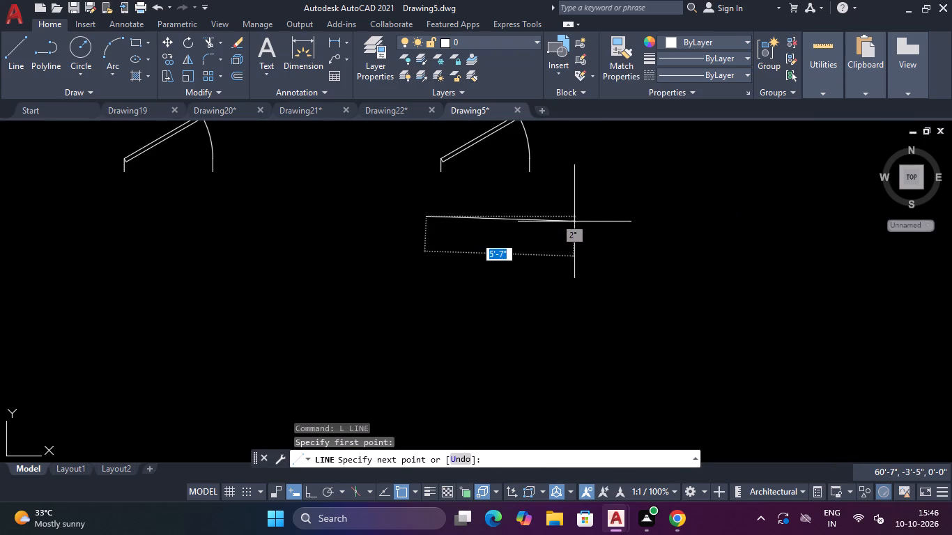
type("2'")
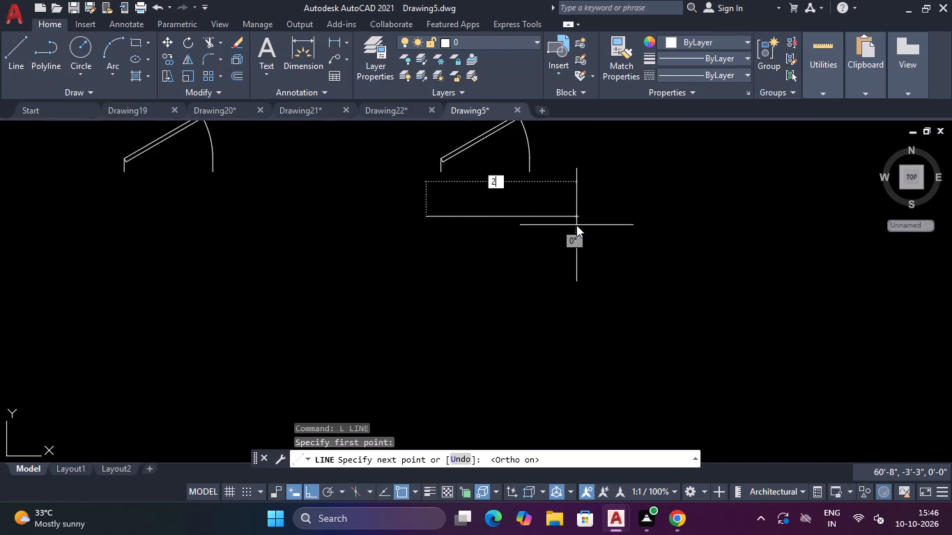
type("6\"")
key("Return")
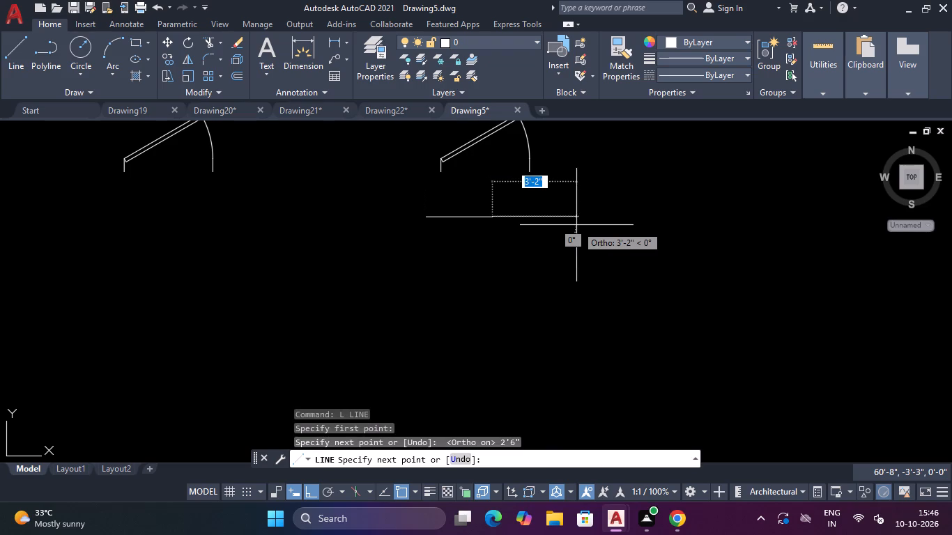
key("Escape")
Draw a 2' horizontal reference line below the second door symbol from the floor plan.
scroll(419, 252, "down", 2)
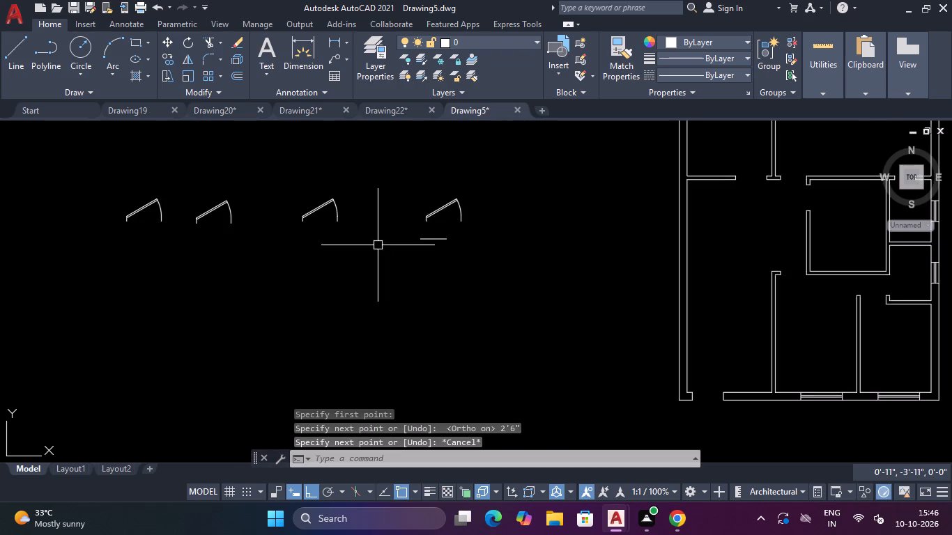
scroll(348, 245, "up", 1)
type("L")
key("space")
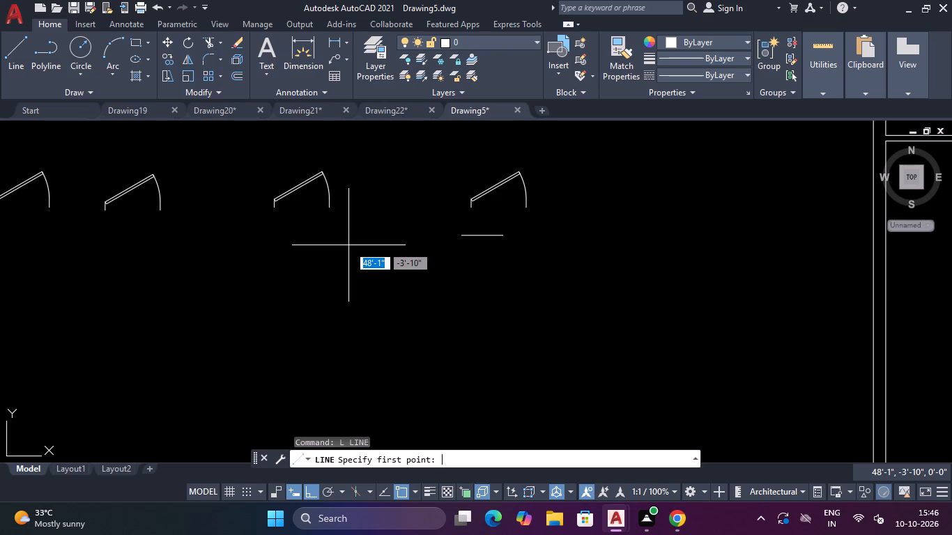
left_click(336, 225)
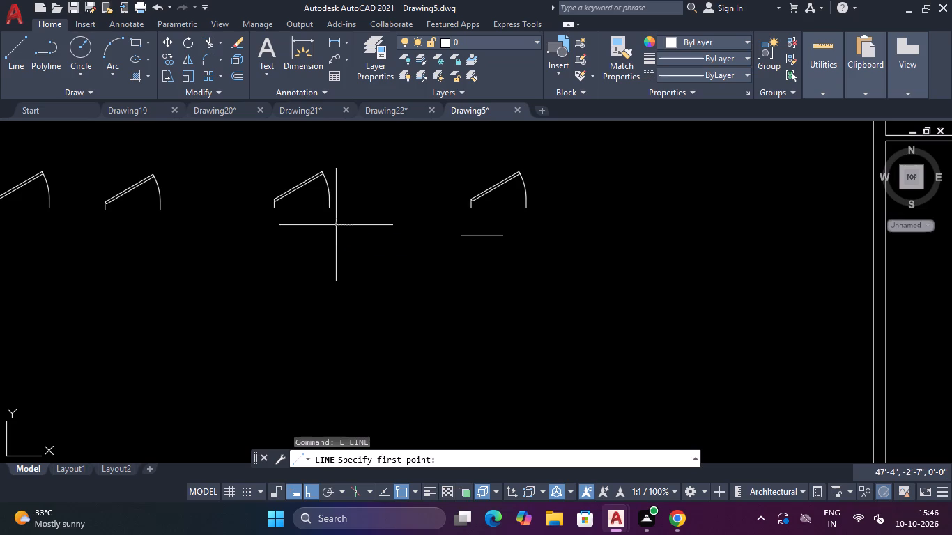
key("2")
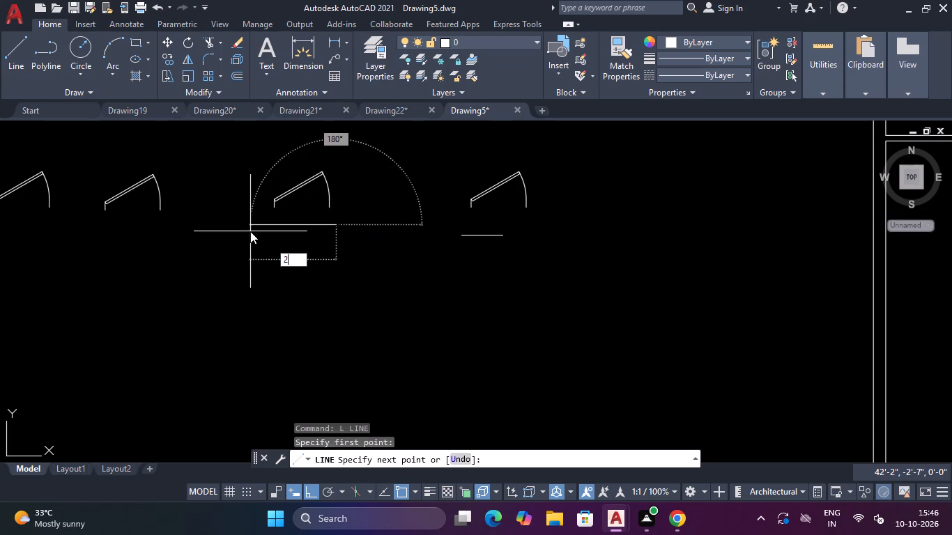
key("apostrophe")
key("Return")
key("Escape")
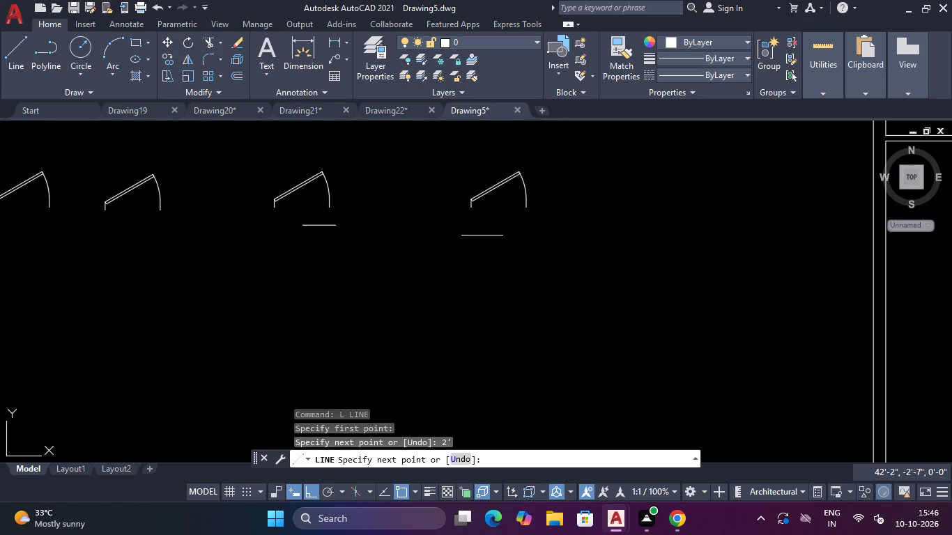
Draw a 3' horizontal reference line below the third door symbol from the floor plan.
type("L")
key("space")
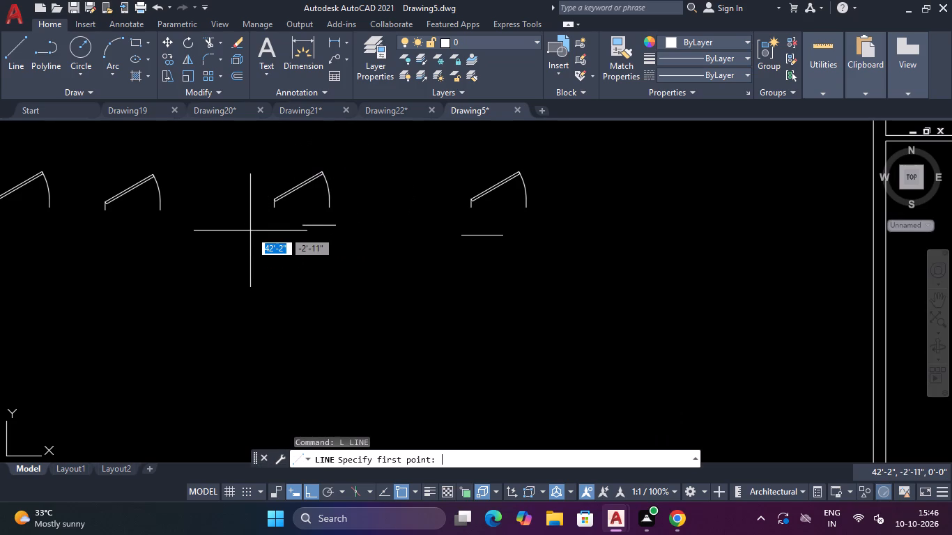
left_click(175, 231)
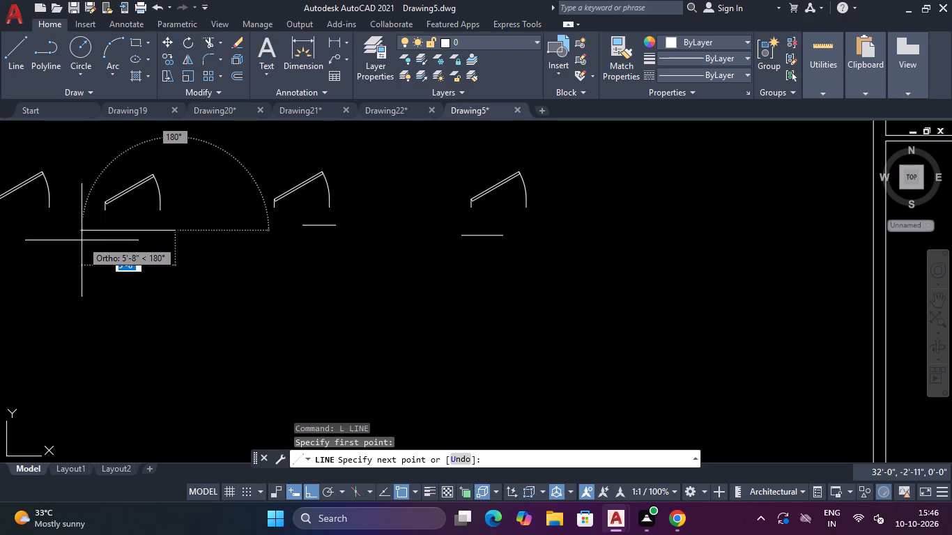
type("3'")
key("Return")
key("Escape")
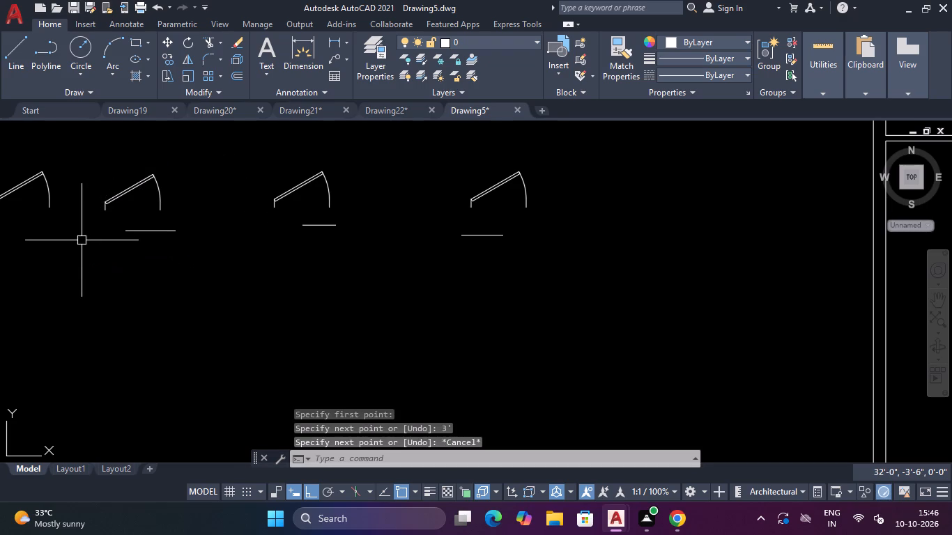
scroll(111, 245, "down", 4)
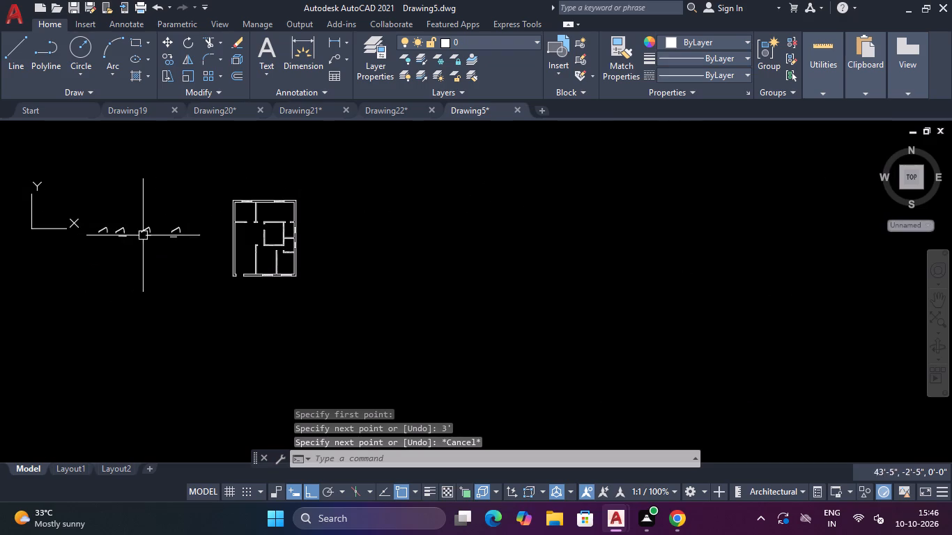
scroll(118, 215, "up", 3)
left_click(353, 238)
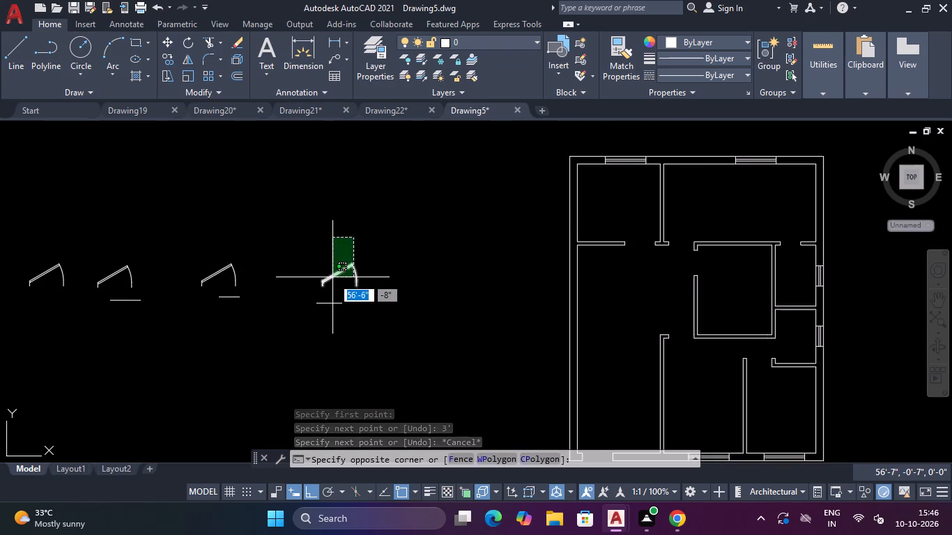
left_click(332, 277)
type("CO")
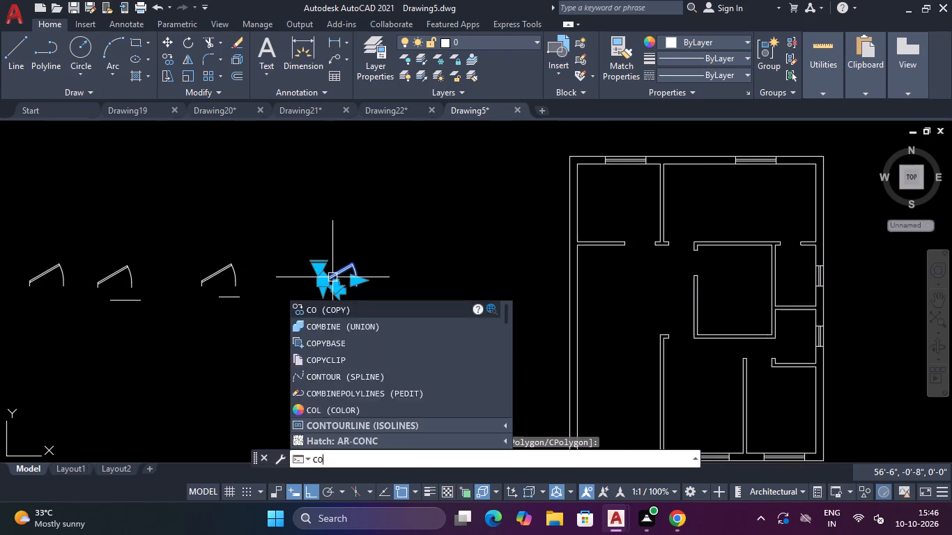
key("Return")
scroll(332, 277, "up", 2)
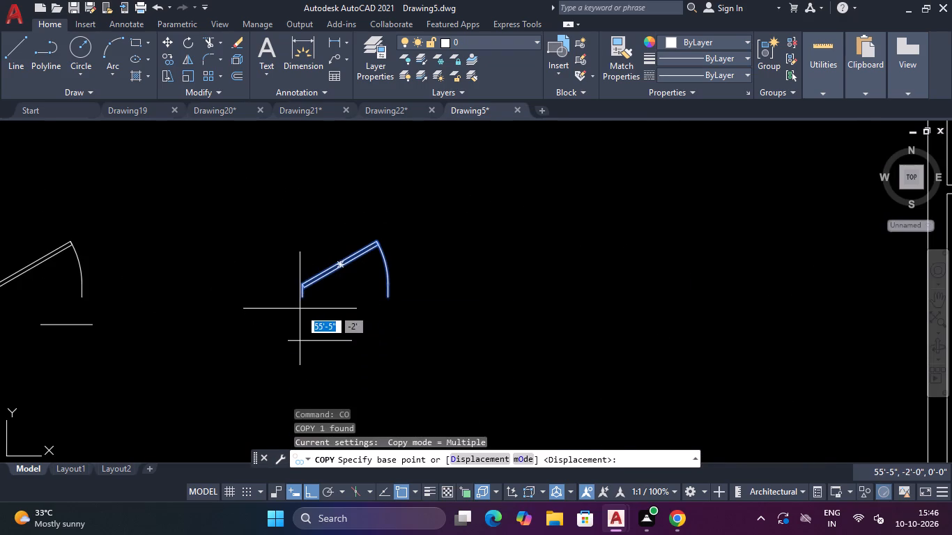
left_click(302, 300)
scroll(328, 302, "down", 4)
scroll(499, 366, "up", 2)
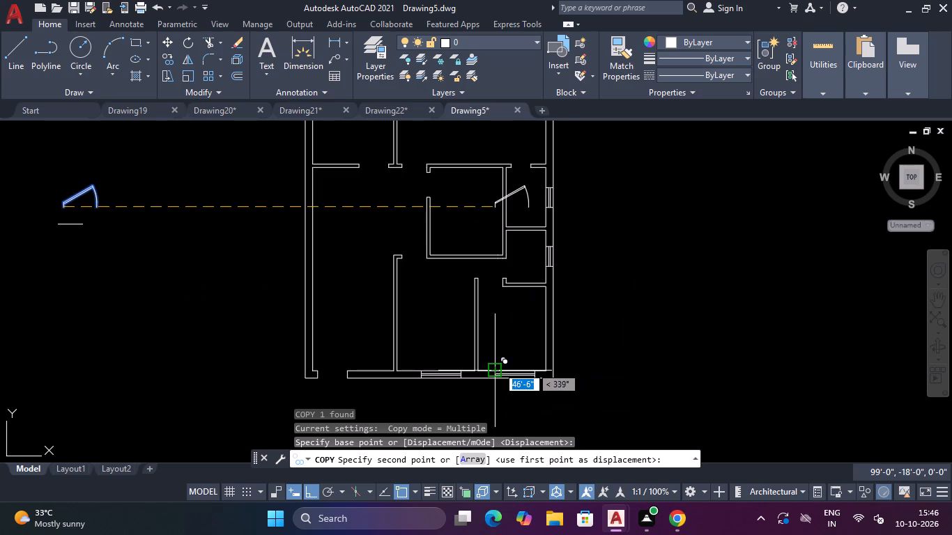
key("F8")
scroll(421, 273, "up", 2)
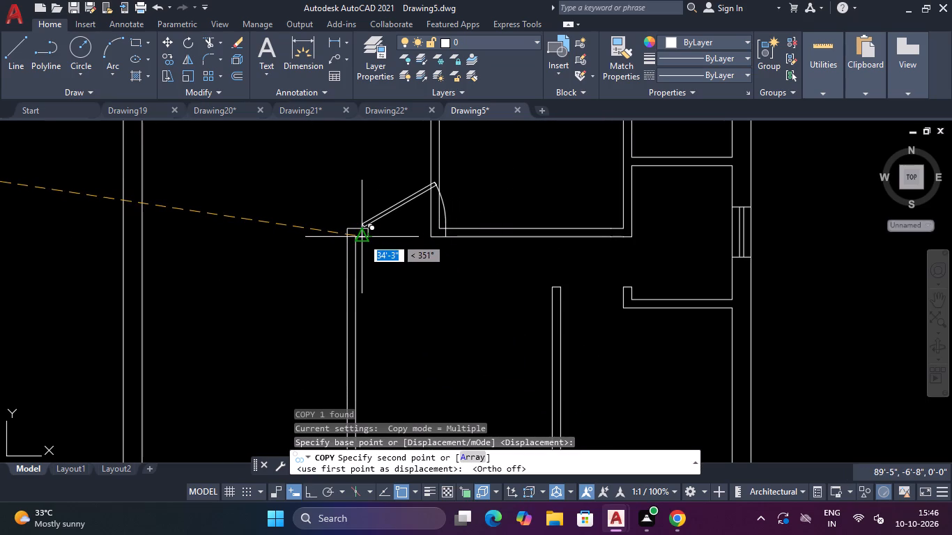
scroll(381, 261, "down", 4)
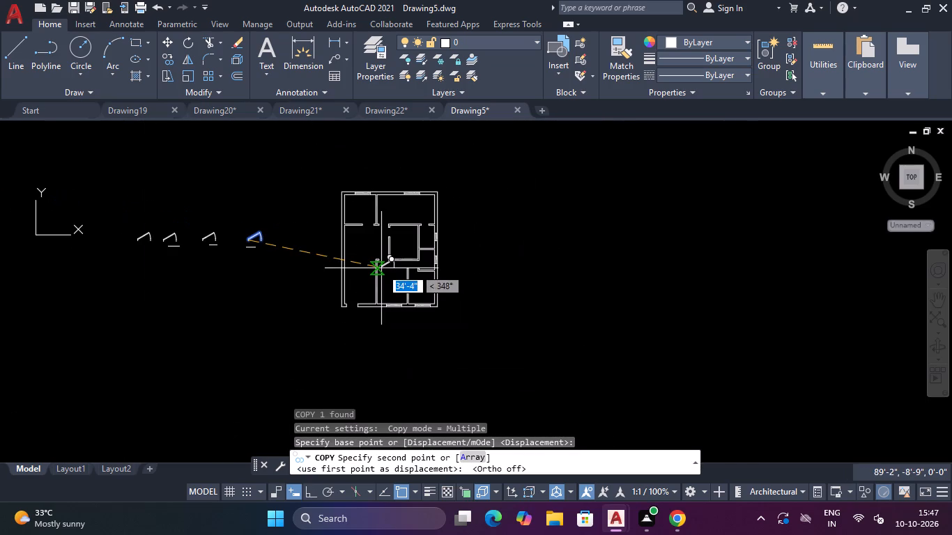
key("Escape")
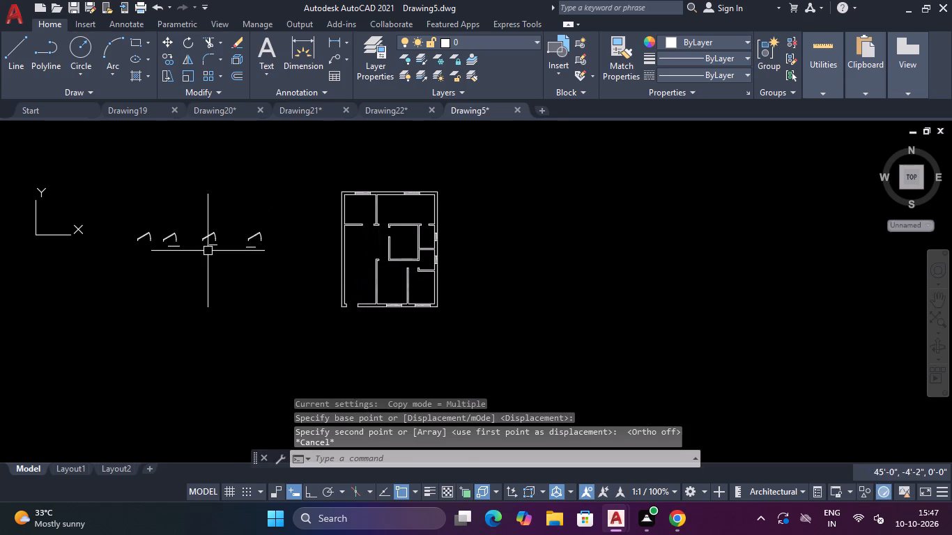
Check the door opening widths in the plan's lower rooms, the door symbols and their reference lines with Quick measure.
scroll(177, 239, "up", 1)
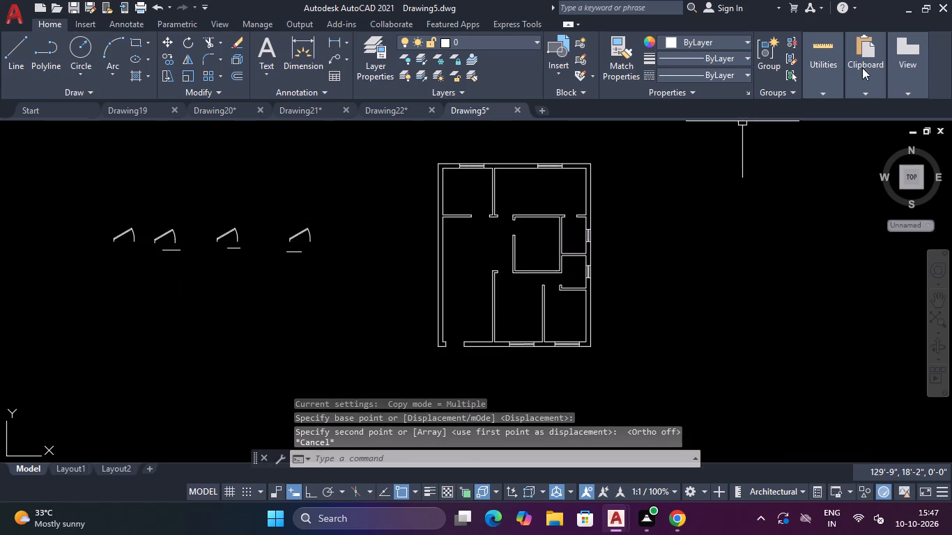
left_click(824, 107)
scroll(535, 300, "up", 3)
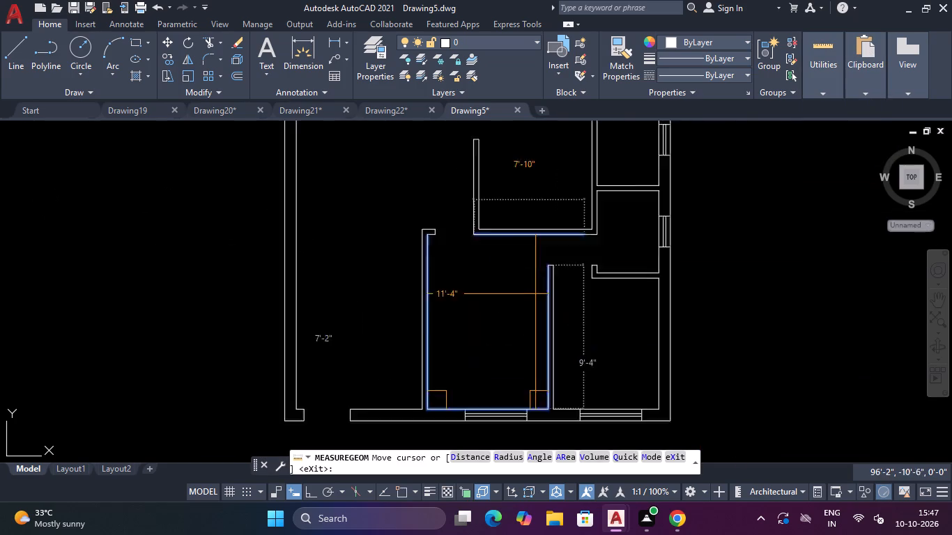
scroll(533, 288, "up", 1)
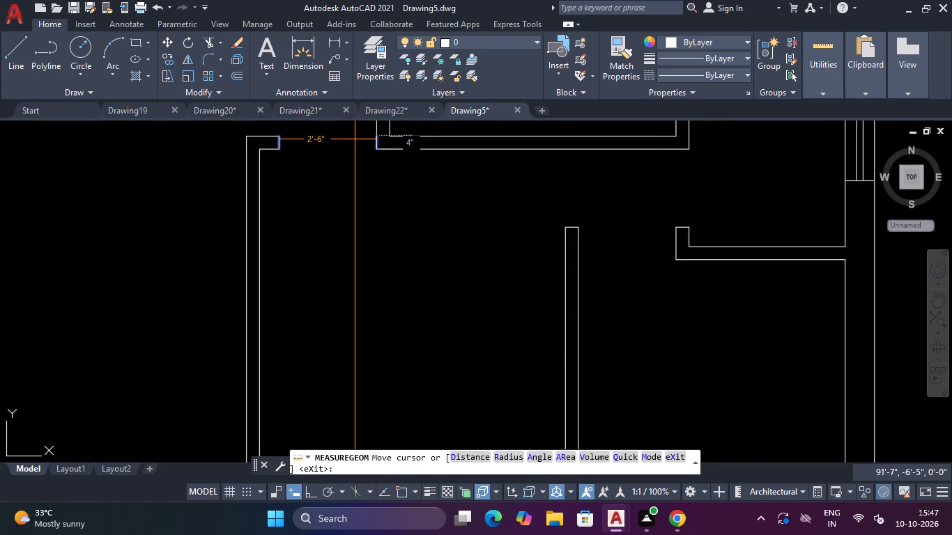
scroll(355, 139, "down", 6)
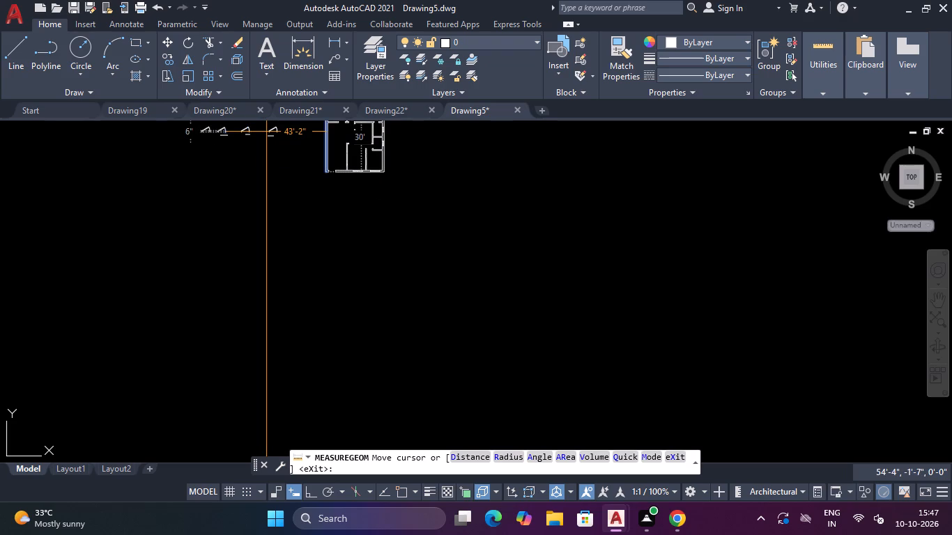
scroll(266, 132, "up", 4)
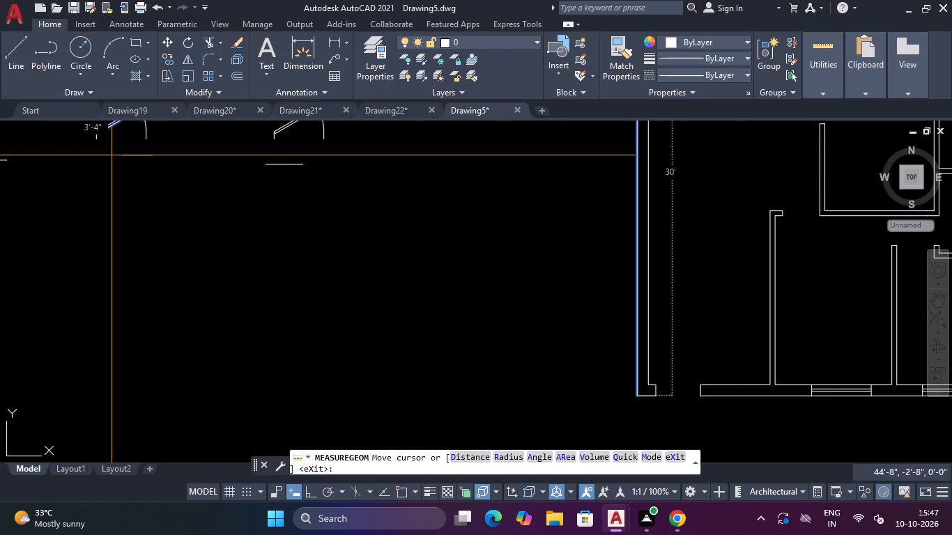
scroll(119, 235, "down", 3)
scroll(70, 208, "up", 3)
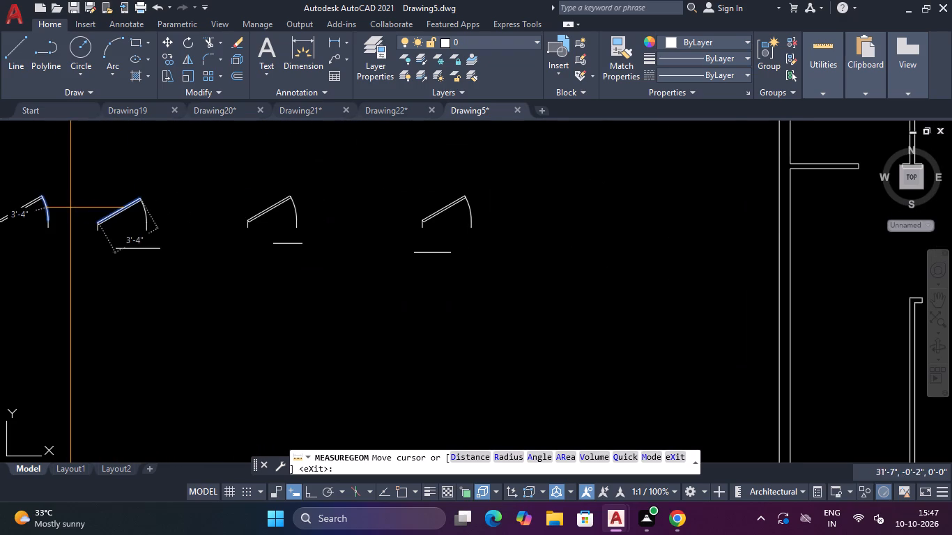
scroll(121, 233, "up", 2)
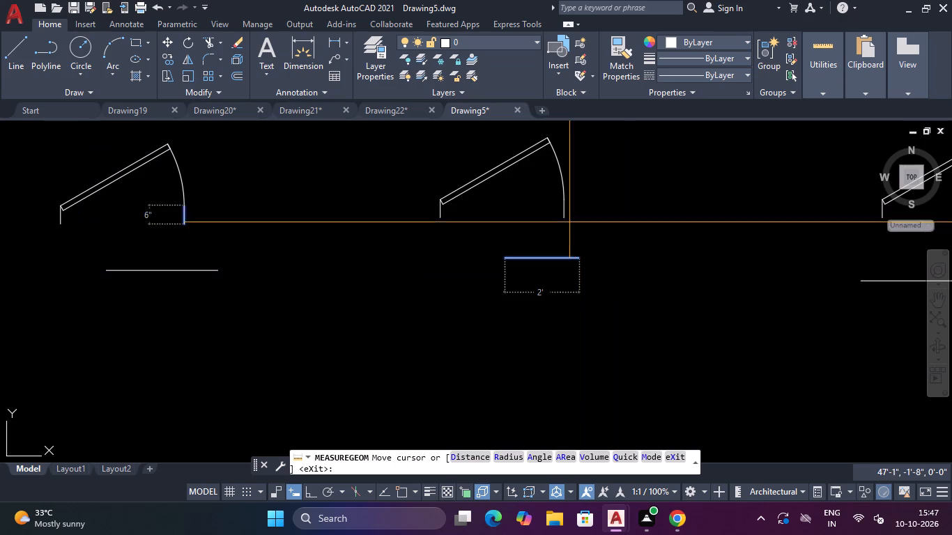
scroll(547, 216, "down", 4)
scroll(592, 218, "up", 3)
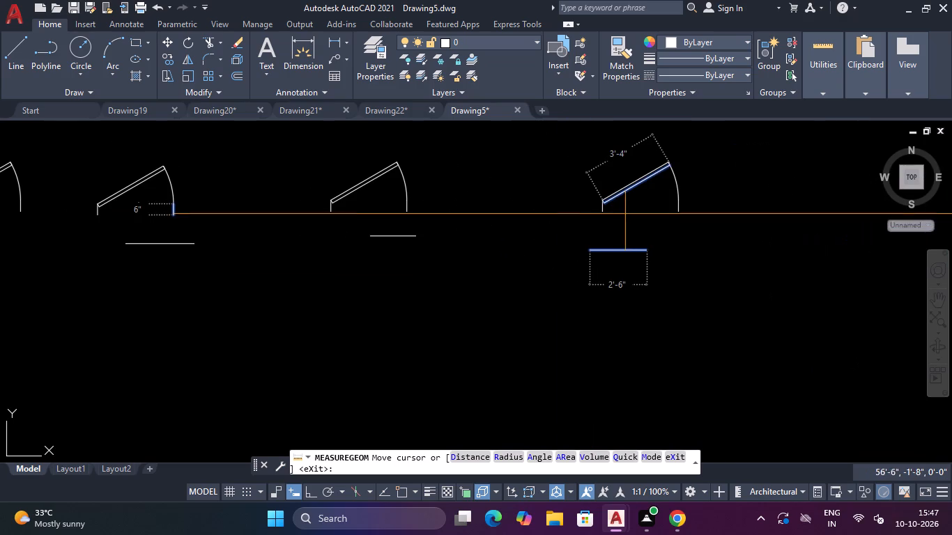
key("Escape")
Scale the door symbol nearest the floor plan by reference, from its opening width to the 2'6" line below it.
left_click(673, 169)
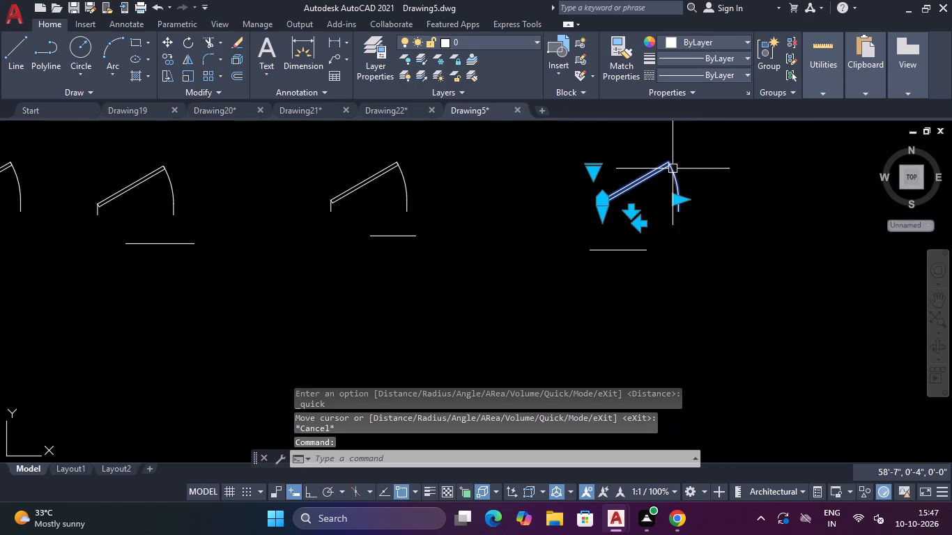
type("SC")
key("space")
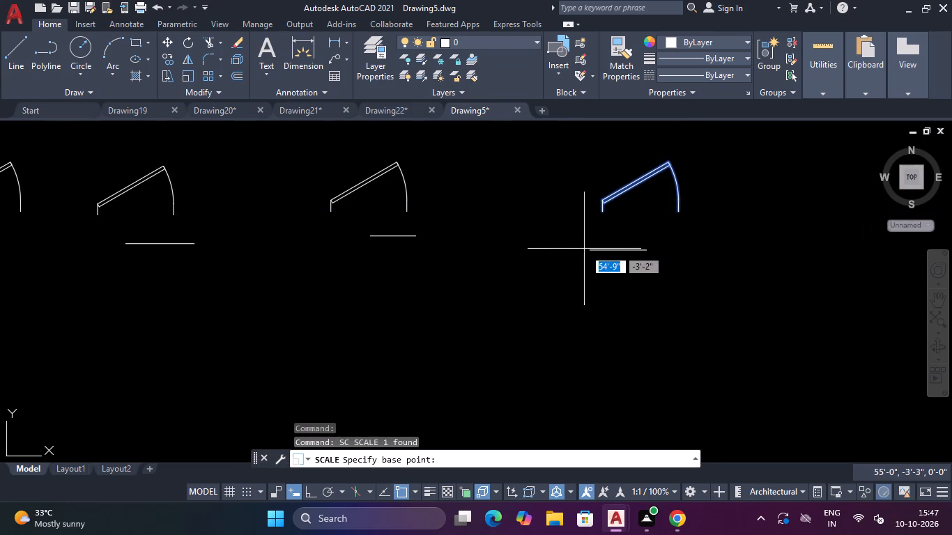
left_click(587, 252)
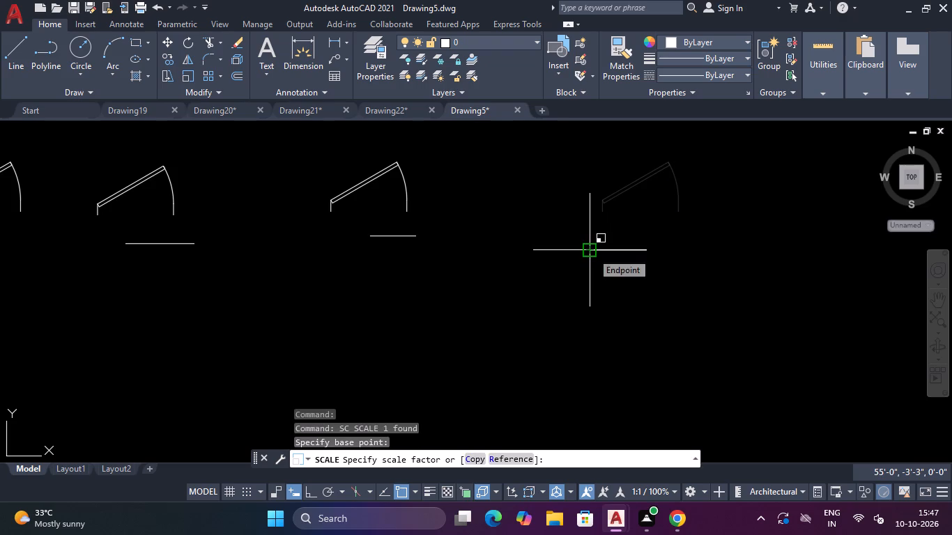
type("R")
key("space")
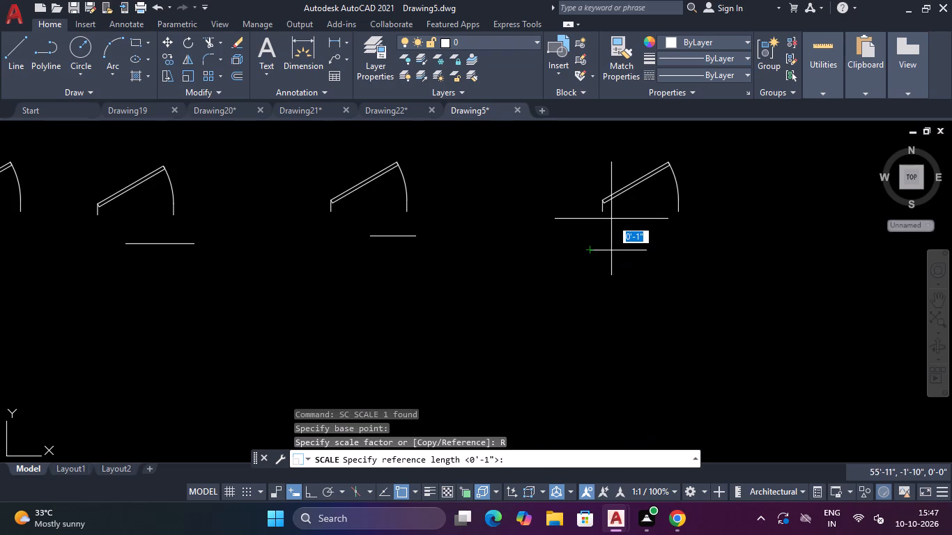
left_click(605, 215)
left_click(679, 213)
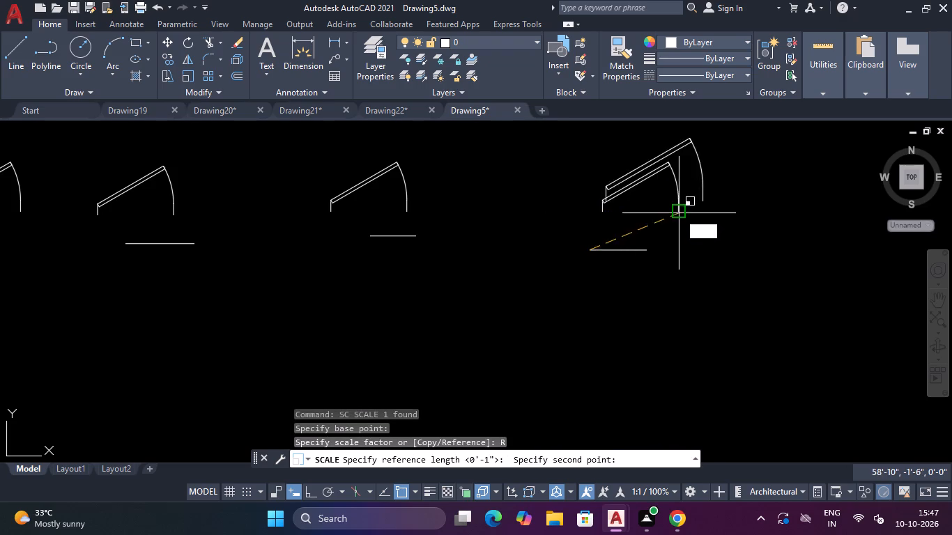
left_click(643, 253)
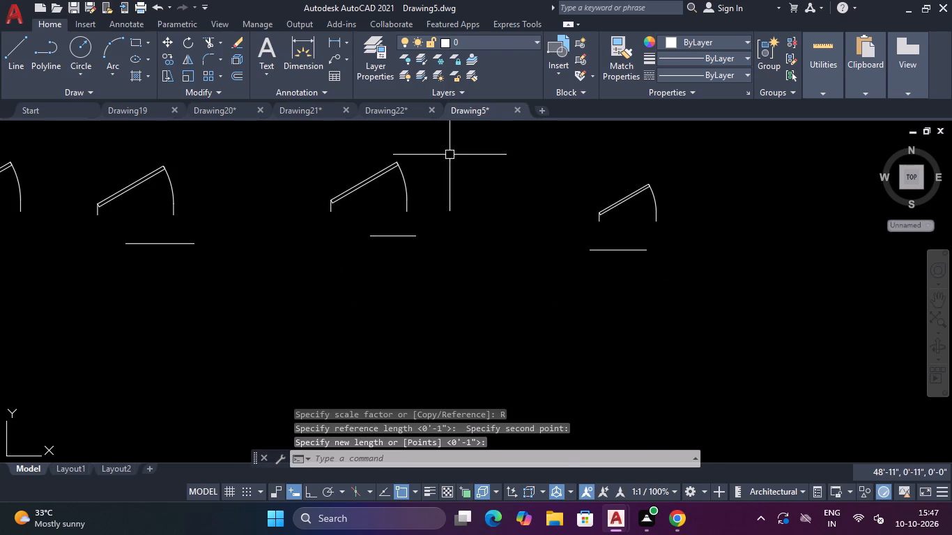
key("Escape")
Scale the second door symbol from the floor plan by reference, from its opening width to the 2' line below it.
left_click_drag(437, 153, 424, 155)
left_click(371, 184)
type("SC")
key("space")
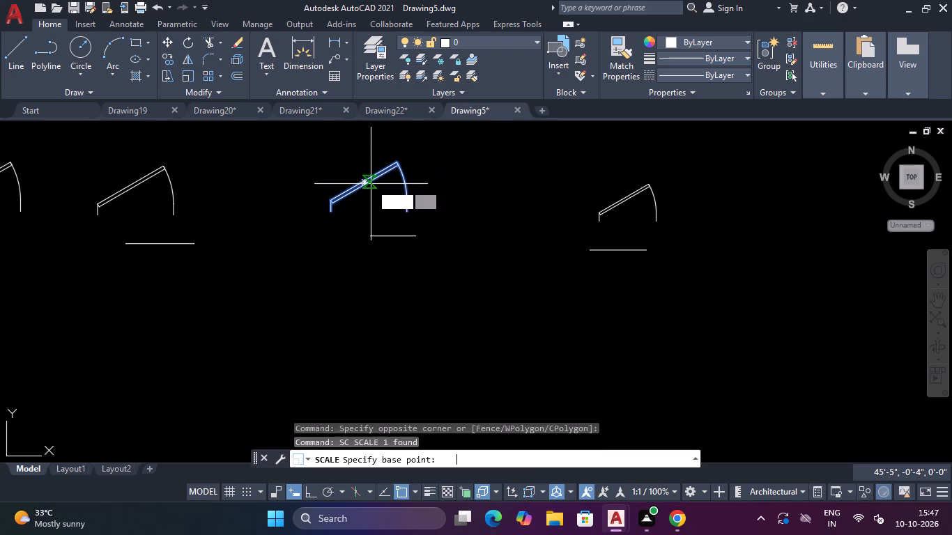
left_click(366, 237)
key("r")
key("space")
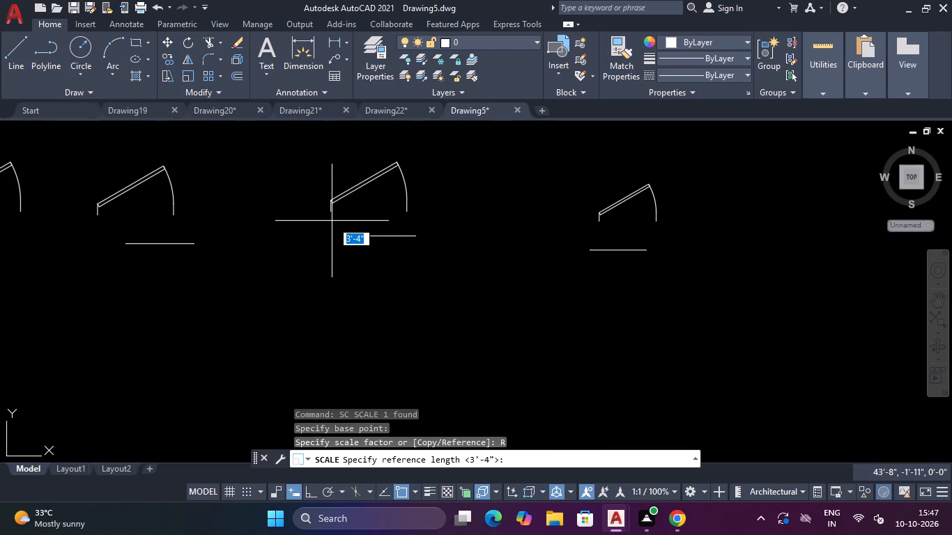
left_click(329, 214)
left_click(412, 212)
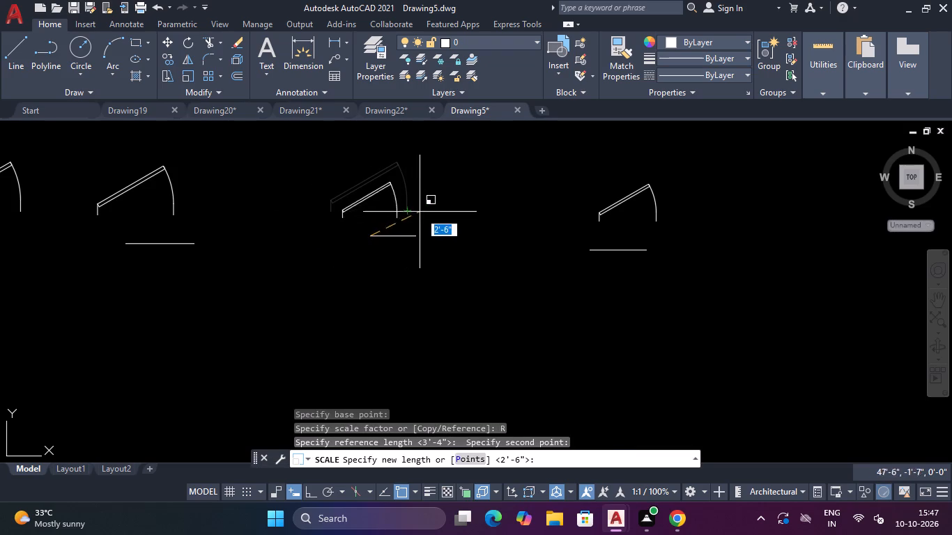
left_click(418, 233)
Scale the third door symbol from the floor plan by reference, from its opening width to the 3' line below it.
scroll(248, 176, "down", 1)
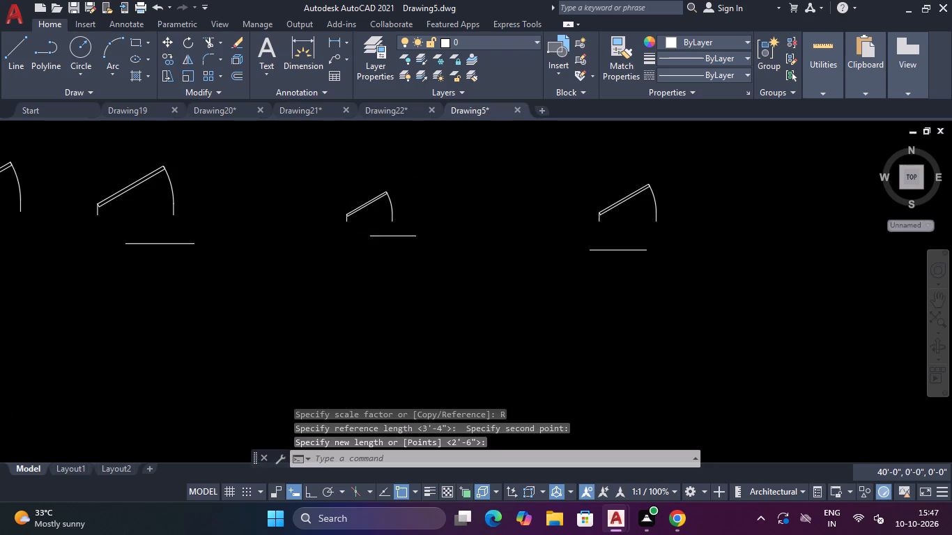
scroll(248, 176, "down", 1)
scroll(213, 191, "up", 2)
key("space")
key("Escape")
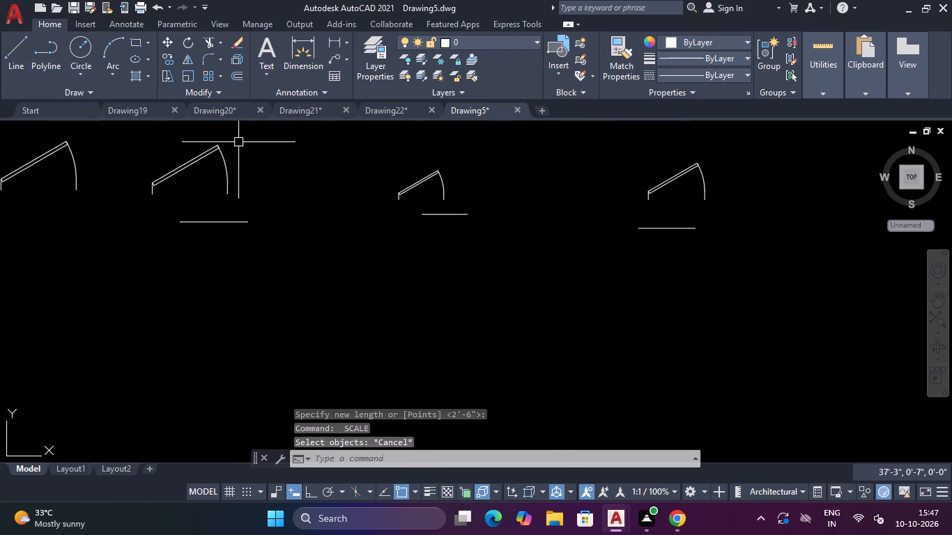
left_click(238, 142)
left_click(195, 167)
type("SC")
key("space")
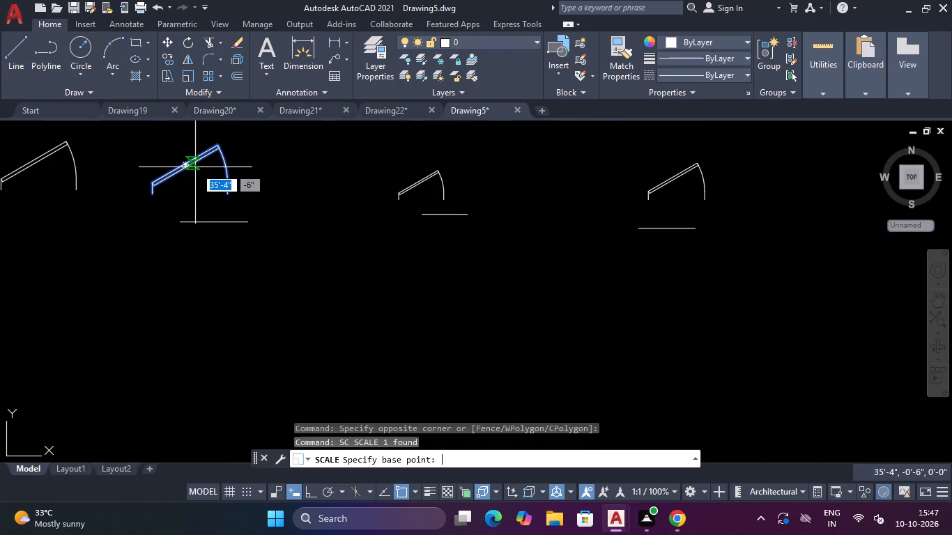
left_click(177, 225)
type("R")
key("space")
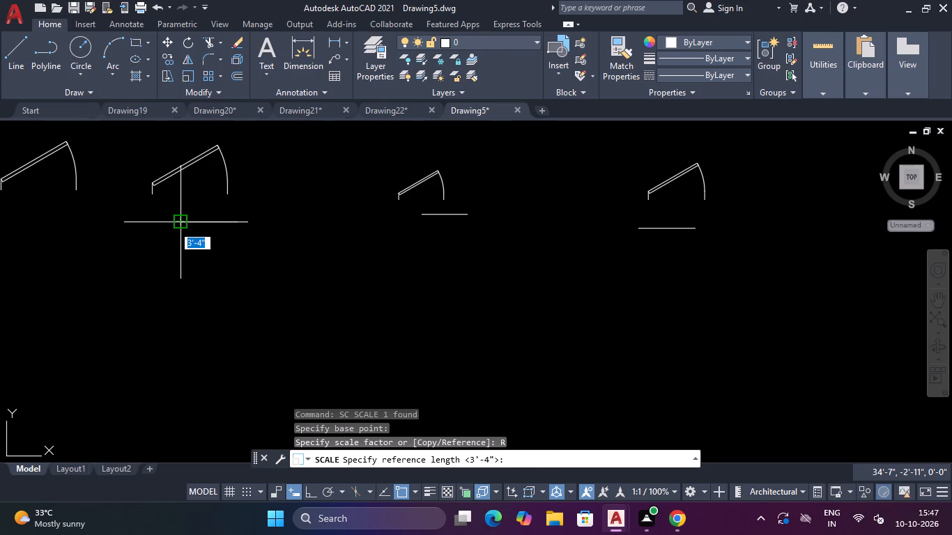
left_click(153, 196)
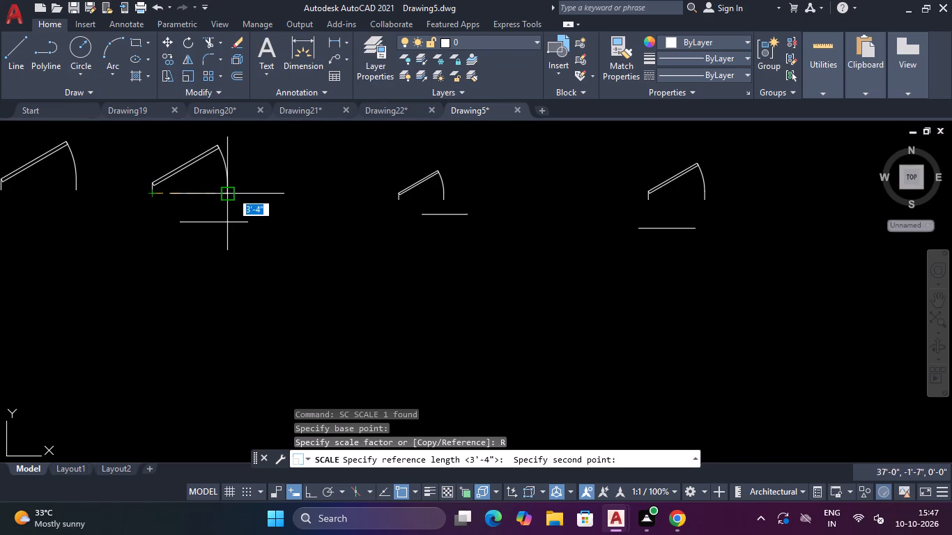
left_click(230, 192)
left_click(246, 221)
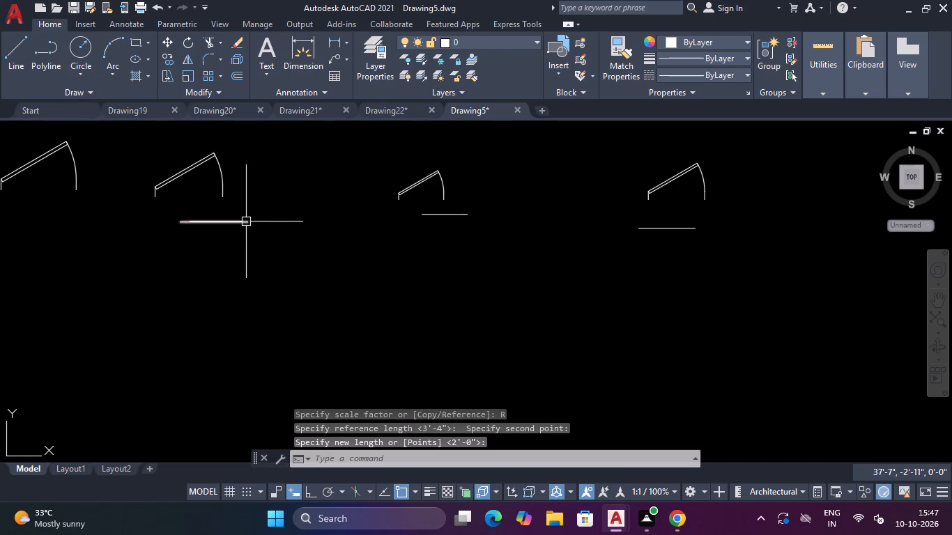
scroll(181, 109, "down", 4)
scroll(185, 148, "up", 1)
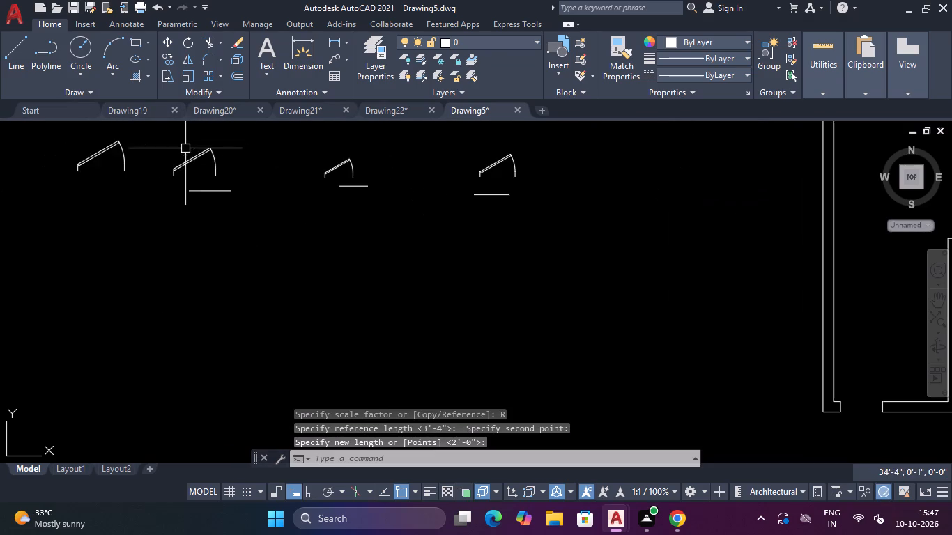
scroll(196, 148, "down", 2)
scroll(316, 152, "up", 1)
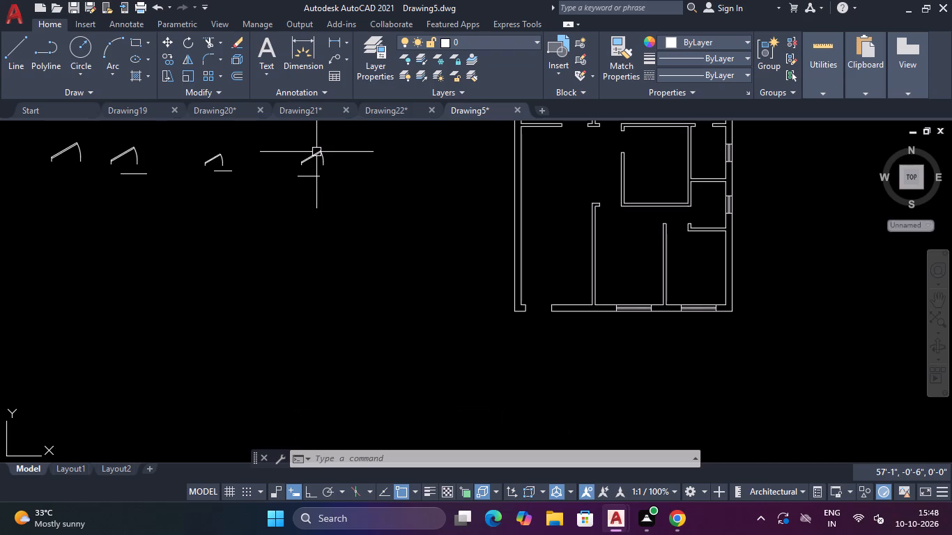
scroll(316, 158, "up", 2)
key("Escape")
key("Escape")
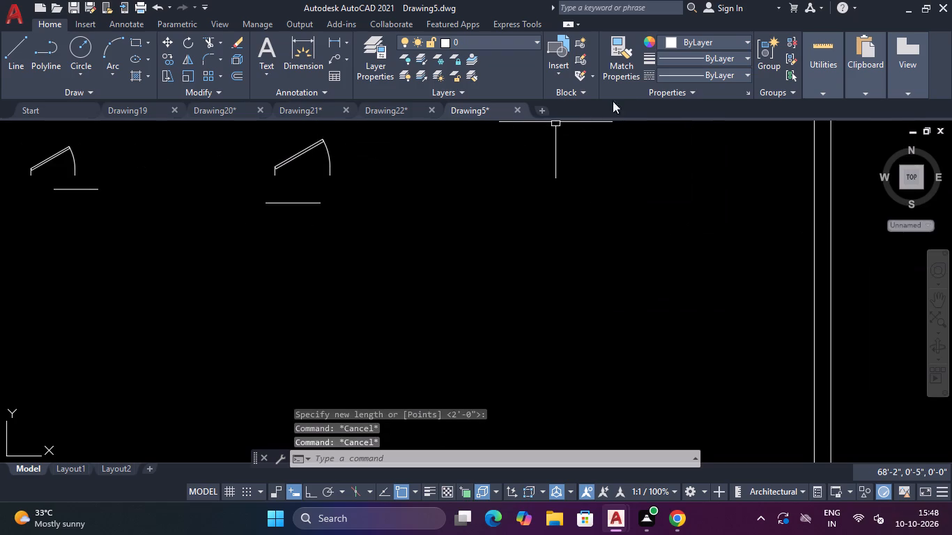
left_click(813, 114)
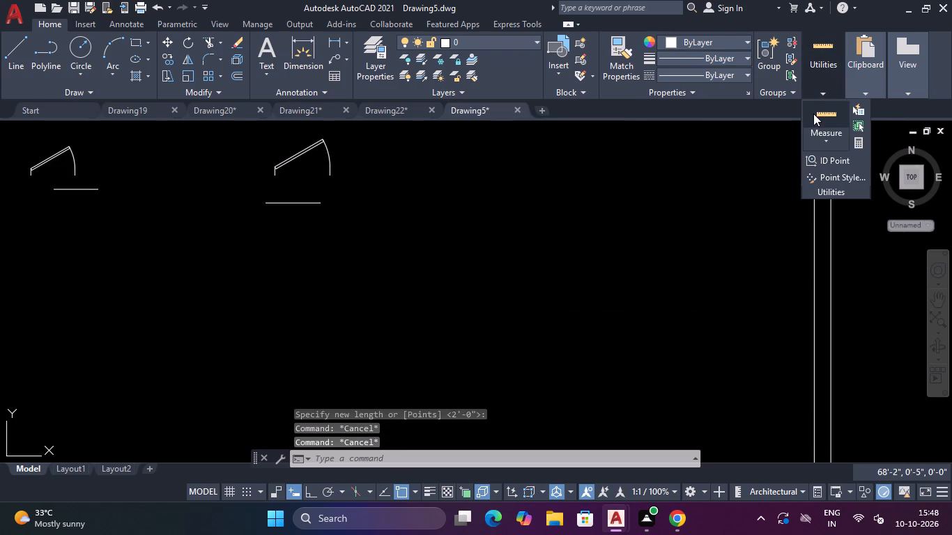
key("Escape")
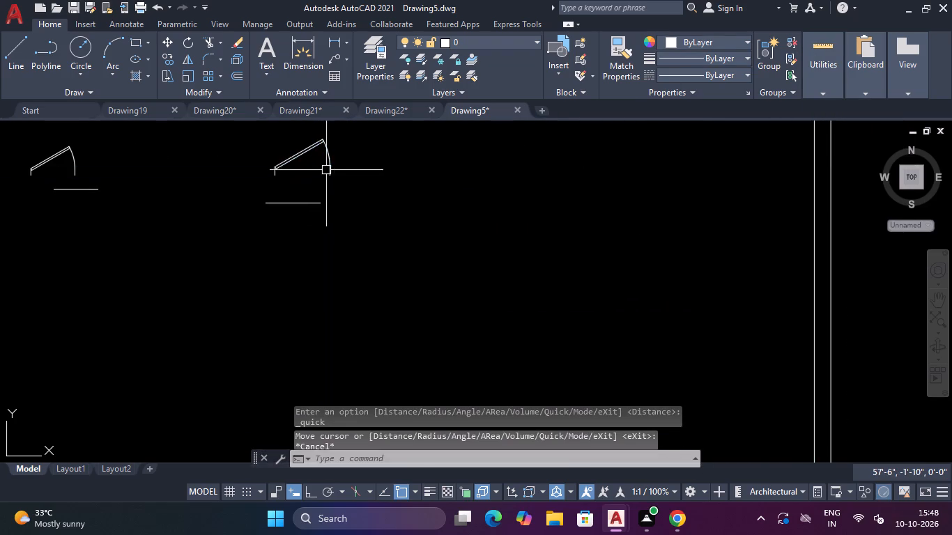
Copy the 2'6" door symbol from its lower left end into the door openings of the lower middle and lower right rooms.
left_click(344, 141)
left_click(313, 157)
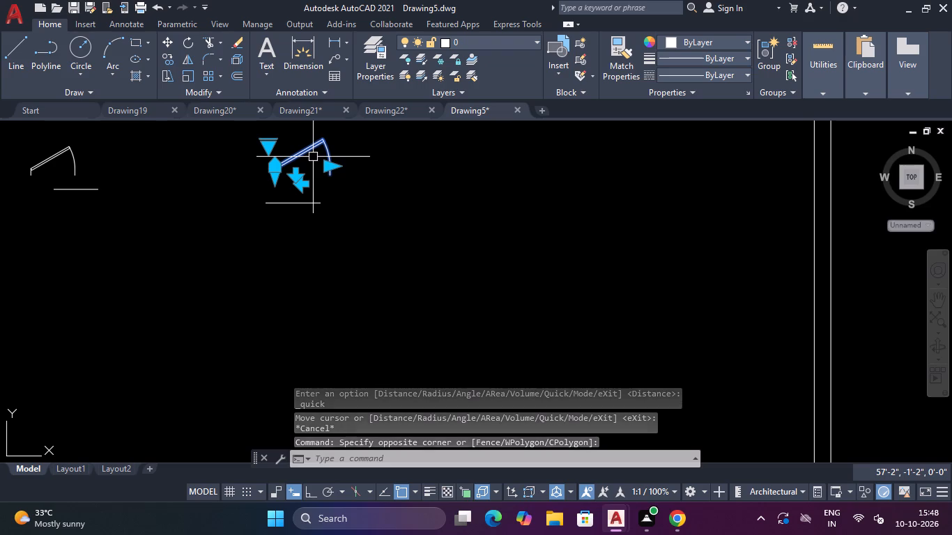
type("CO")
key("Return")
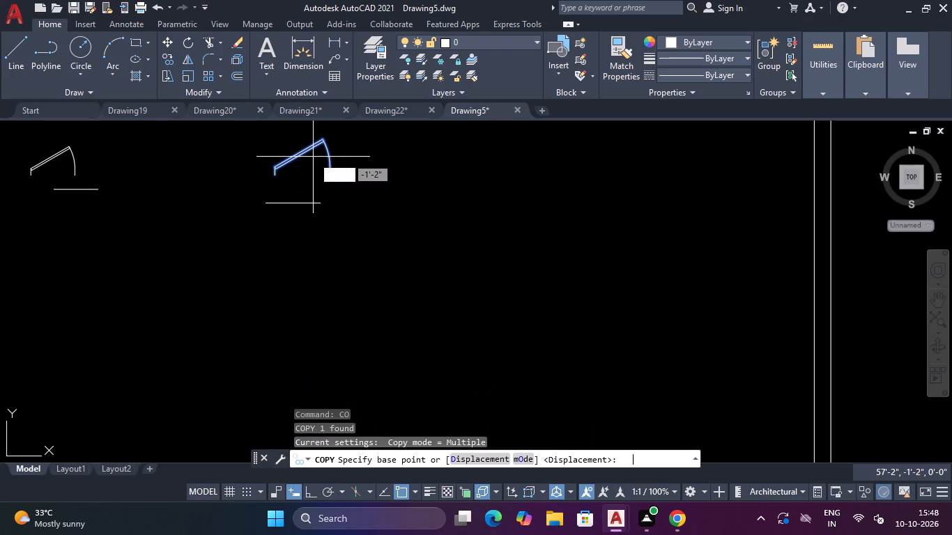
left_click(277, 178)
scroll(309, 221, "down", 4)
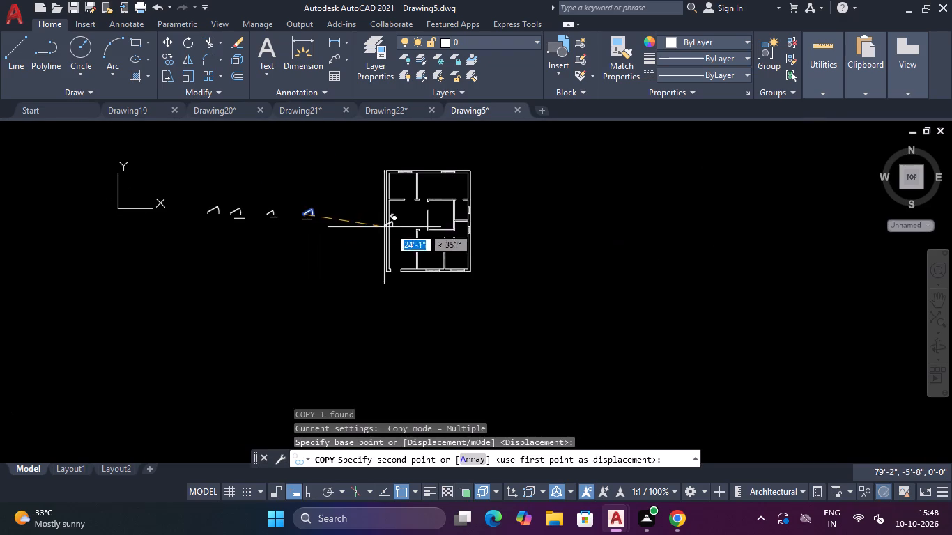
scroll(431, 238, "up", 4)
scroll(336, 183, "up", 3)
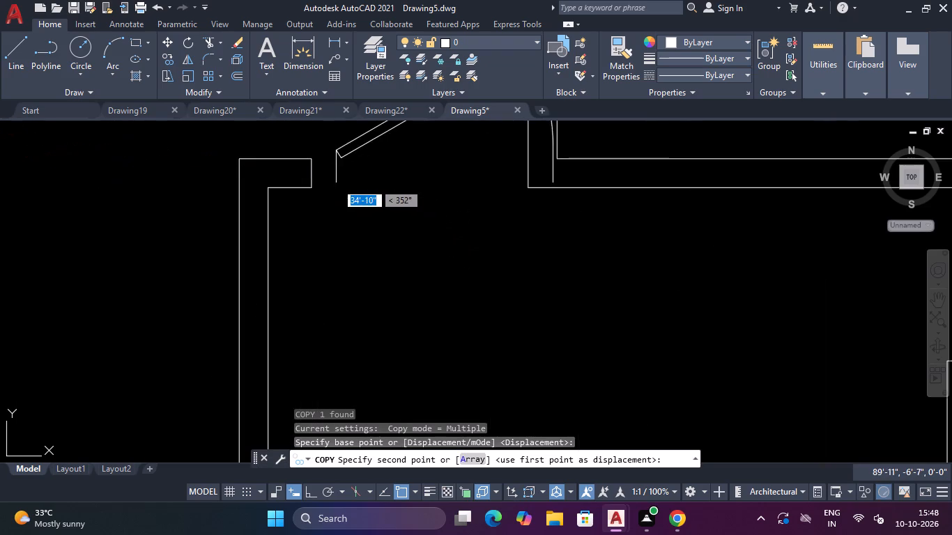
left_click(310, 191)
scroll(325, 207, "down", 4)
scroll(413, 231, "up", 1)
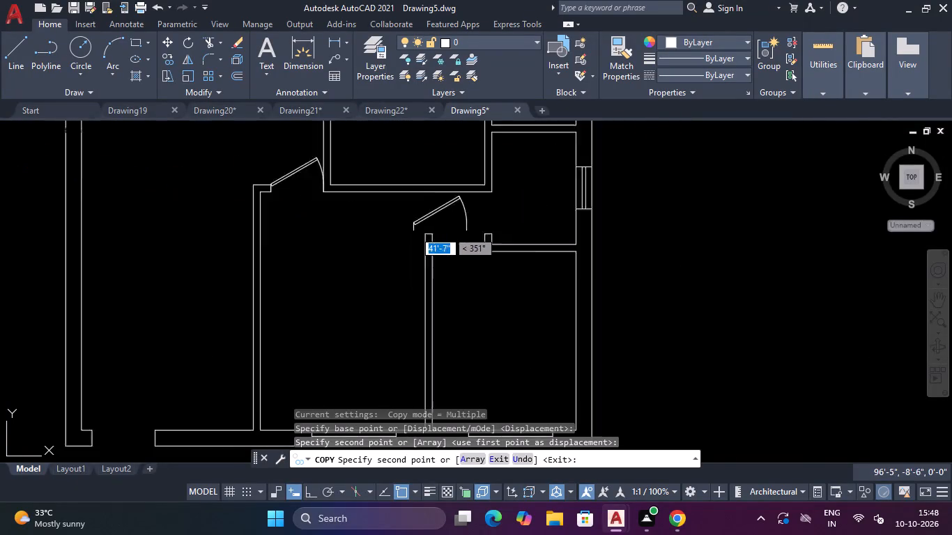
scroll(414, 231, "up", 2)
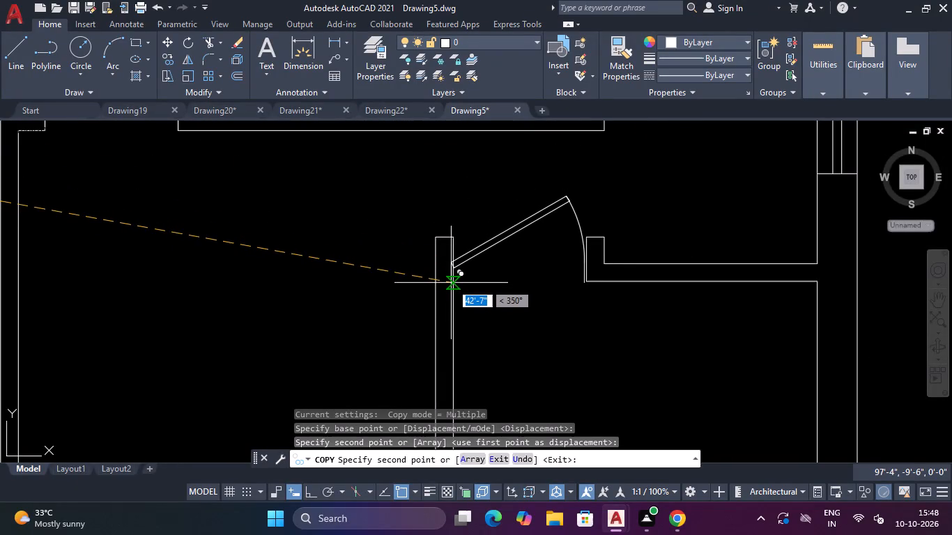
left_click(453, 283)
Place another copy of the 2'6" door in the upper right room's opening, just beside the partition between the two upper rooms.
scroll(496, 240, "down", 4)
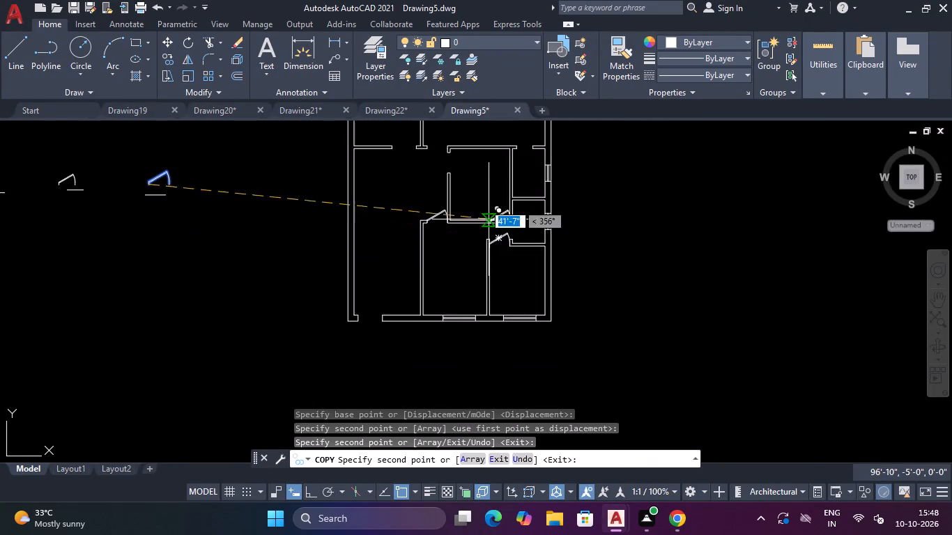
scroll(475, 171, "up", 1)
scroll(518, 133, "down", 3)
scroll(516, 133, "up", 4)
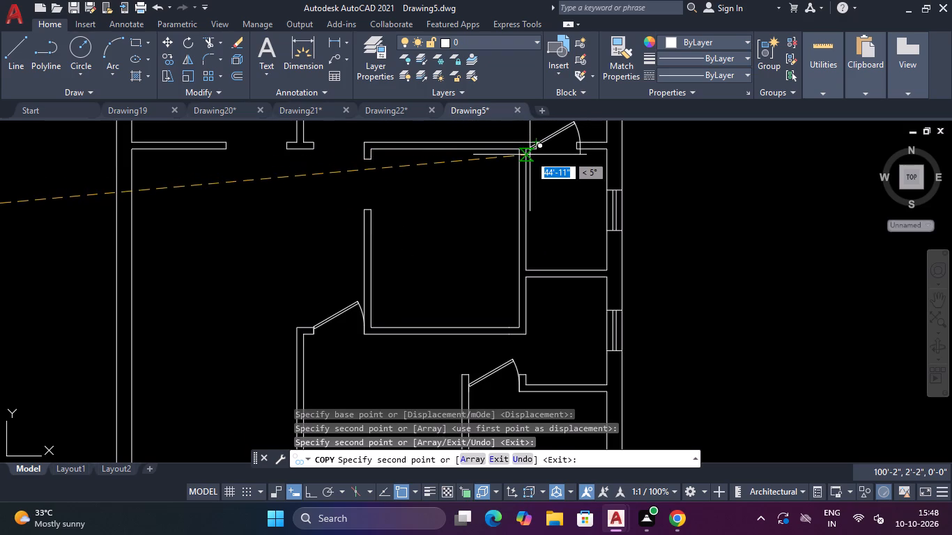
scroll(339, 170, "down", 2)
scroll(334, 167, "up", 4)
scroll(331, 162, "down", 4)
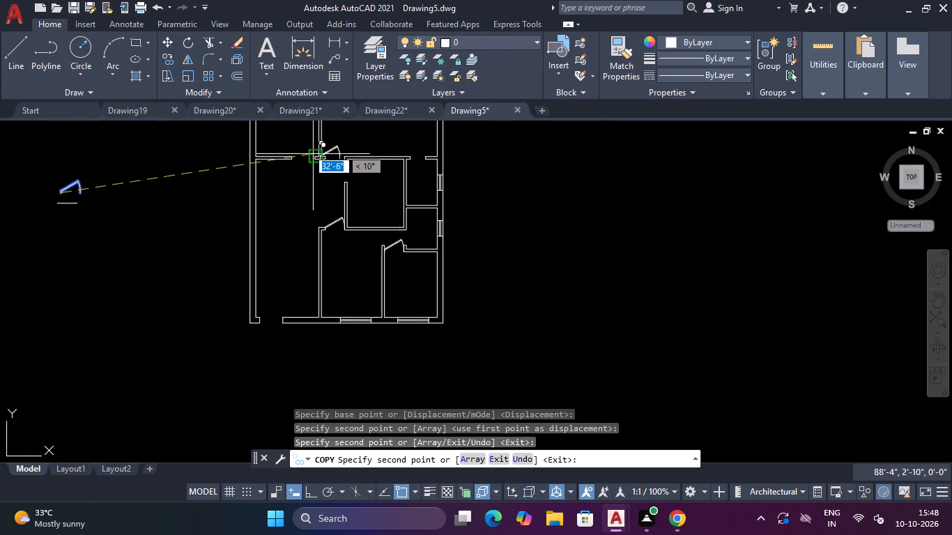
scroll(306, 146, "up", 5)
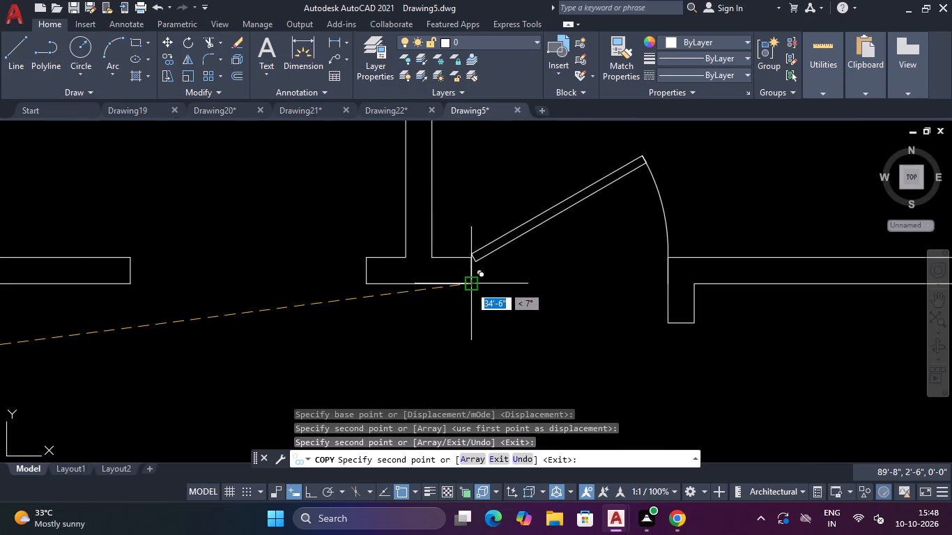
left_click(470, 286)
Place a spare copy of the 2'6" door inside the central room and rotate it 270° about its leaf tip.
scroll(477, 291, "down", 3)
left_click(567, 352)
key("Escape")
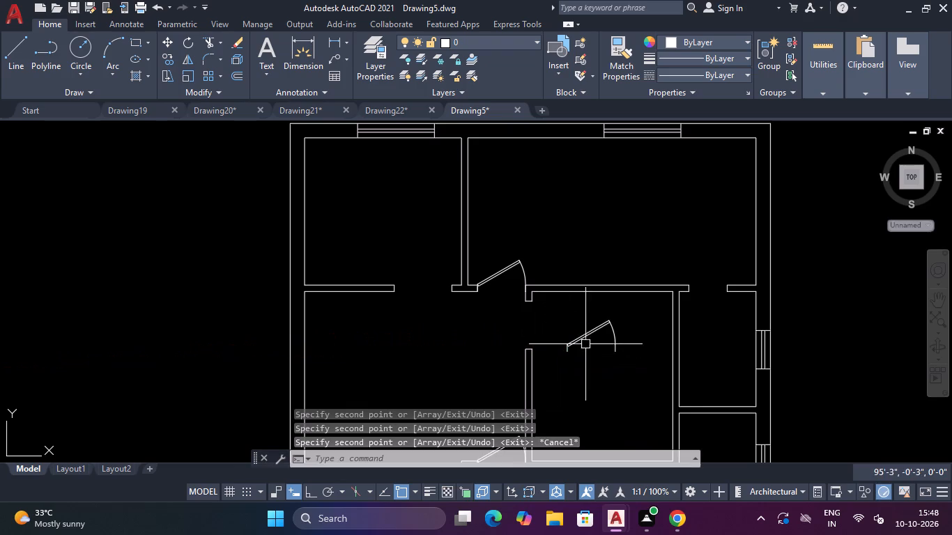
left_click(611, 320)
key("r")
key("o")
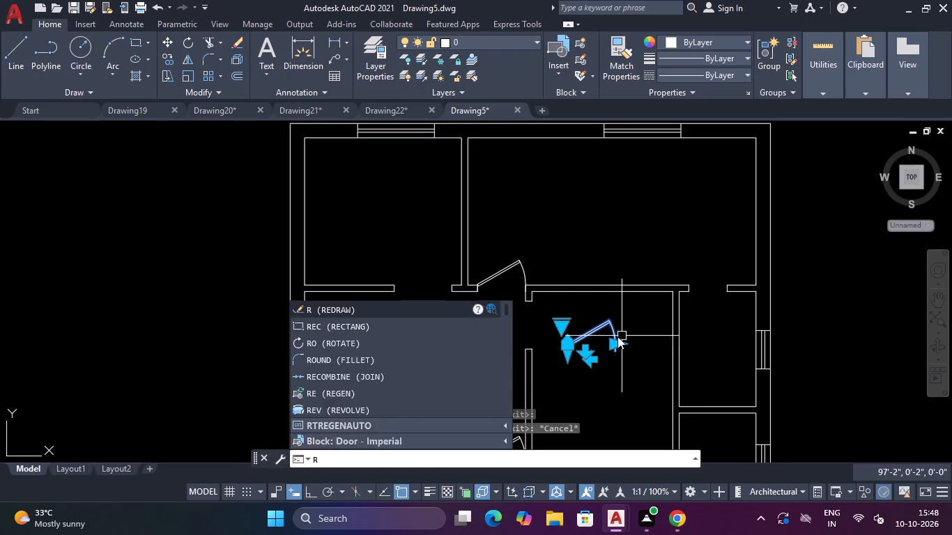
key("Return")
left_click(606, 314)
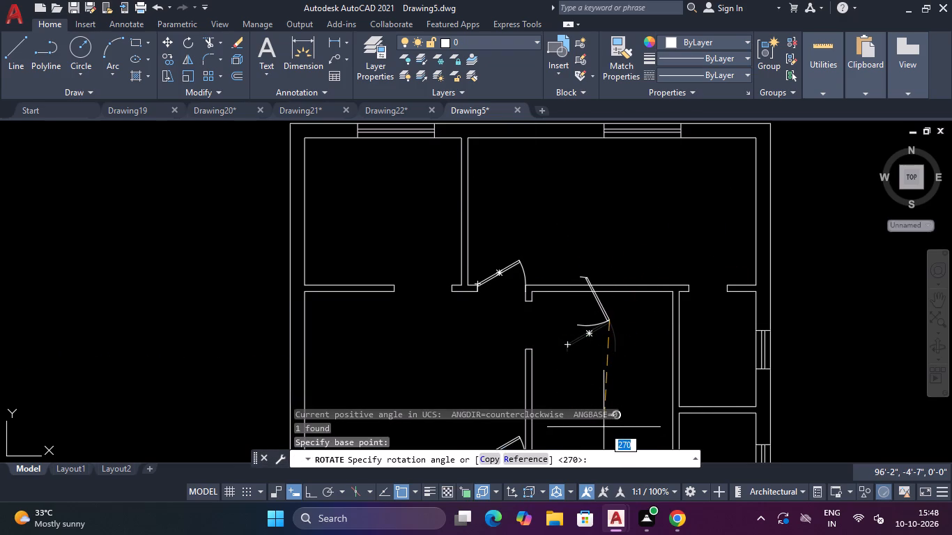
key("F8")
left_click(594, 375)
Move the rotated door by its hinge-side end into the opening in the central room's left wall.
left_click(625, 301)
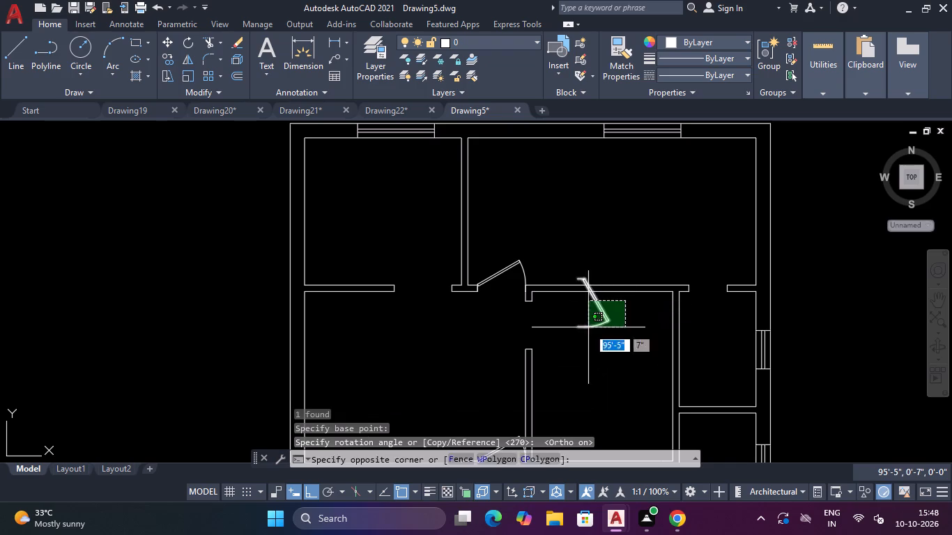
left_click(588, 327)
type("M")
key("space")
scroll(577, 281, "up", 3)
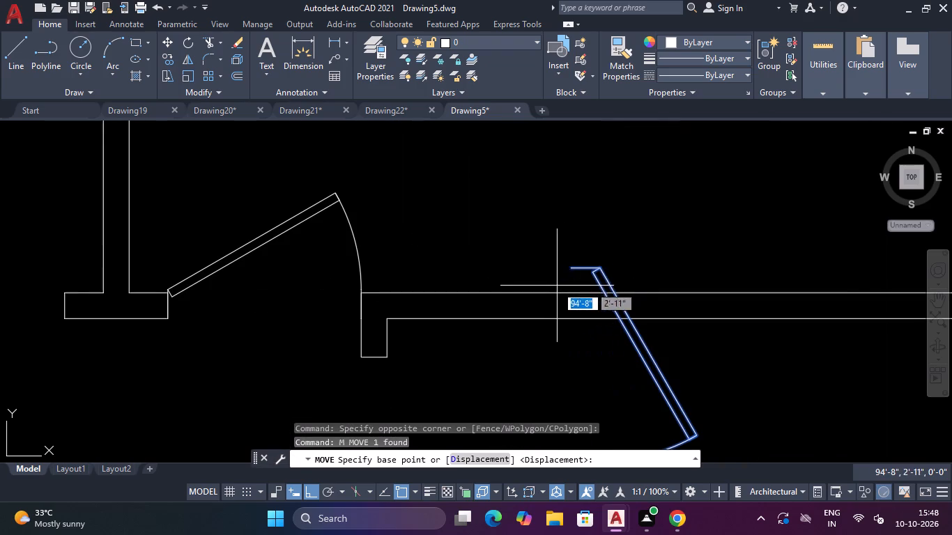
left_click(567, 268)
scroll(562, 295, "down", 4)
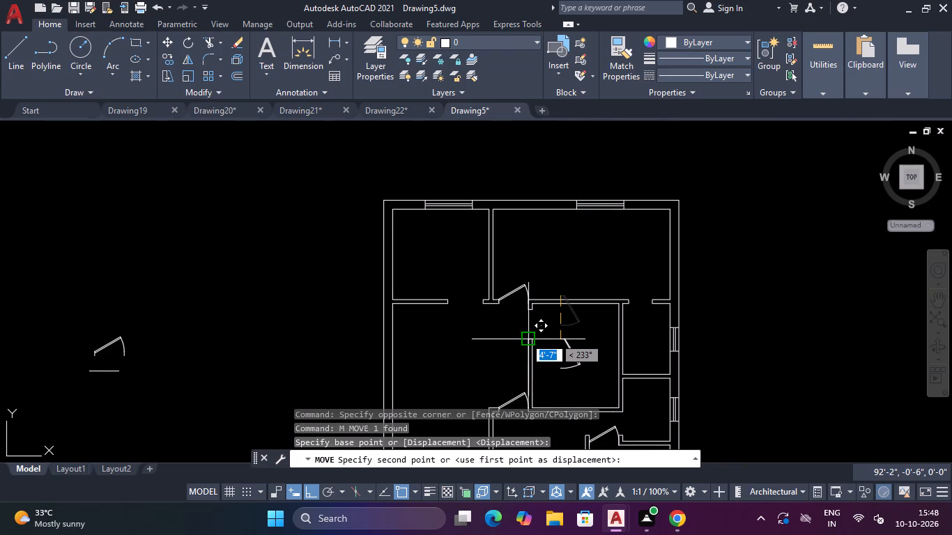
key("F8")
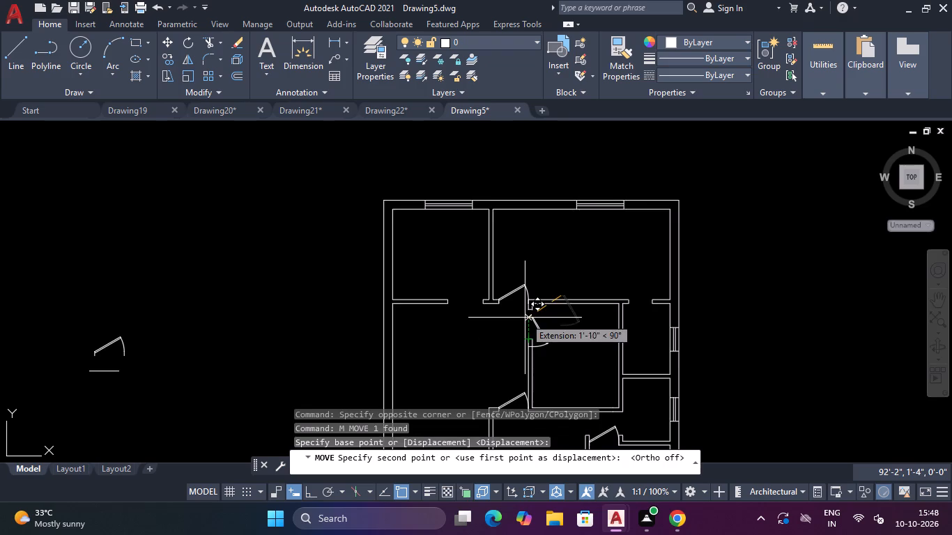
scroll(525, 318, "up", 3)
left_click(528, 285)
Check the dimensions around the upper left room's opening with Quick measure.
scroll(530, 284, "down", 4)
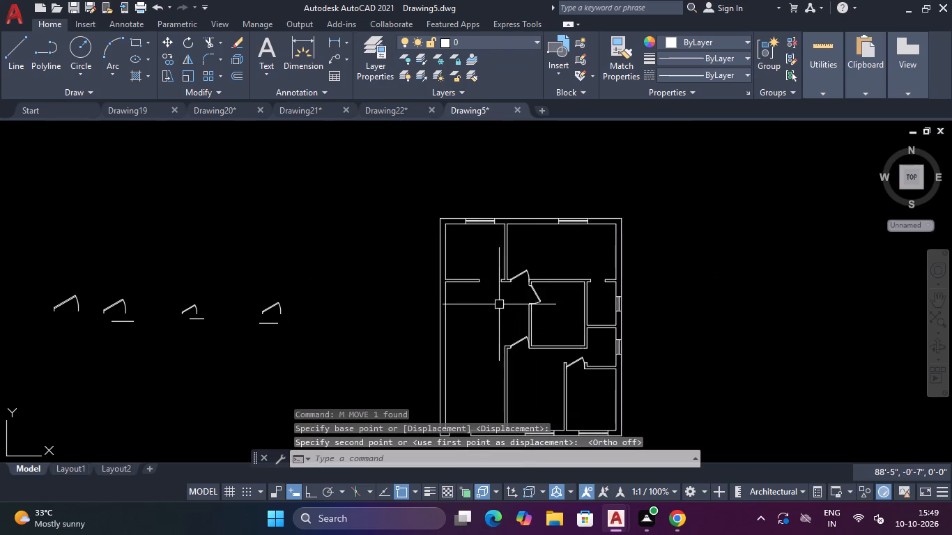
scroll(474, 295, "down", 2)
scroll(474, 295, "up", 3)
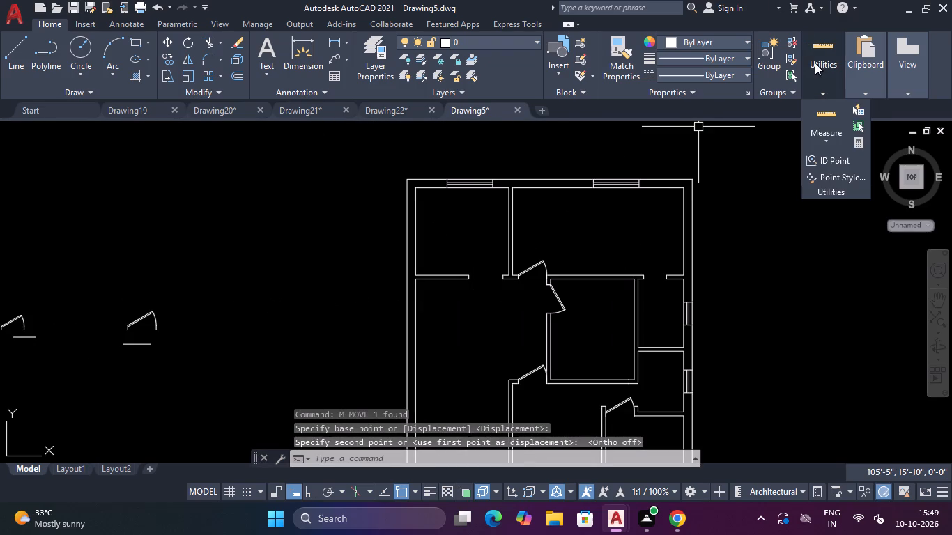
left_click(834, 116)
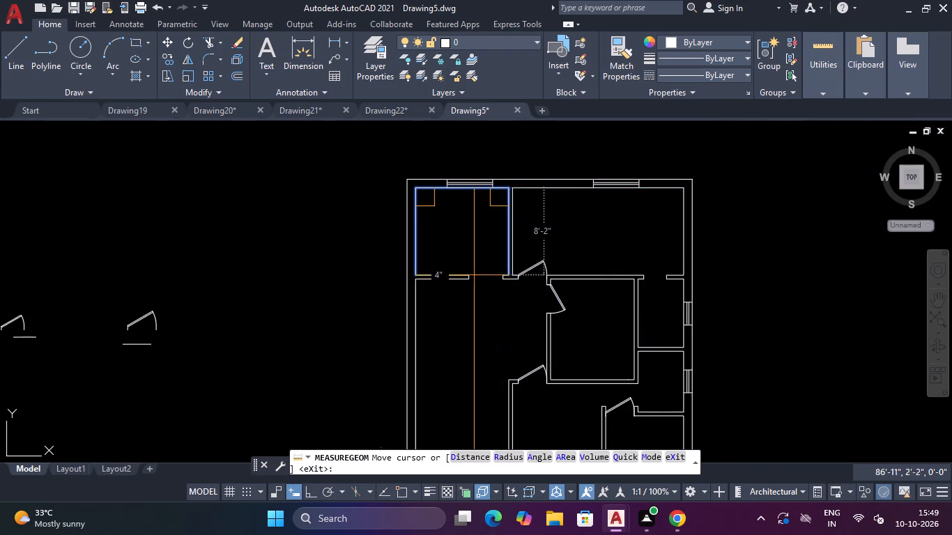
key("Escape")
Move the 3' door symbol by its lower left end into the entrance opening in the bottom outer wall.
scroll(479, 279, "down", 2)
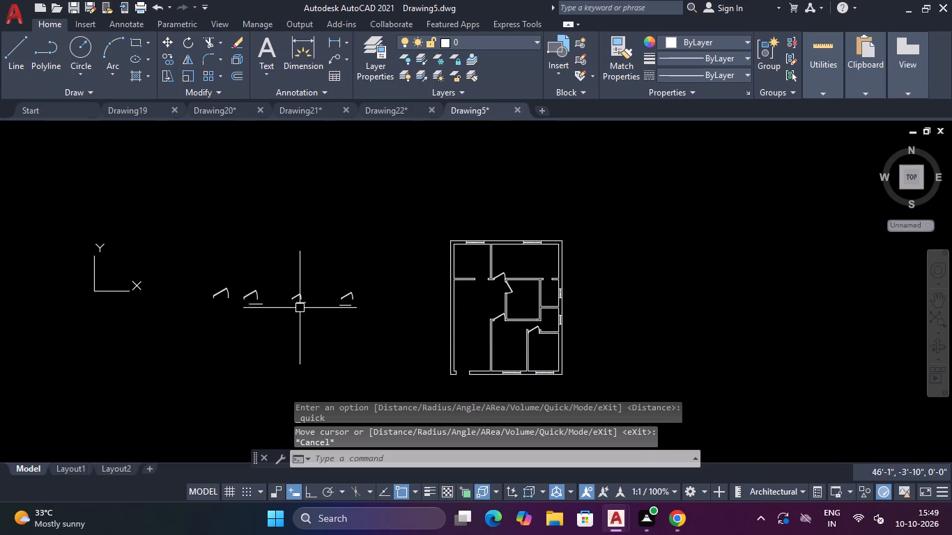
scroll(255, 295, "up", 3)
left_click(266, 270)
left_click(236, 309)
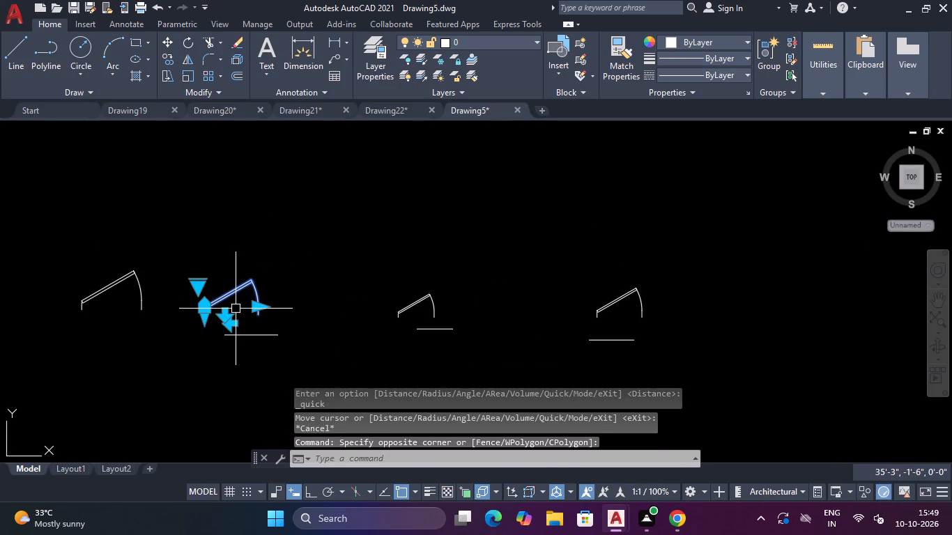
type("M")
key("space")
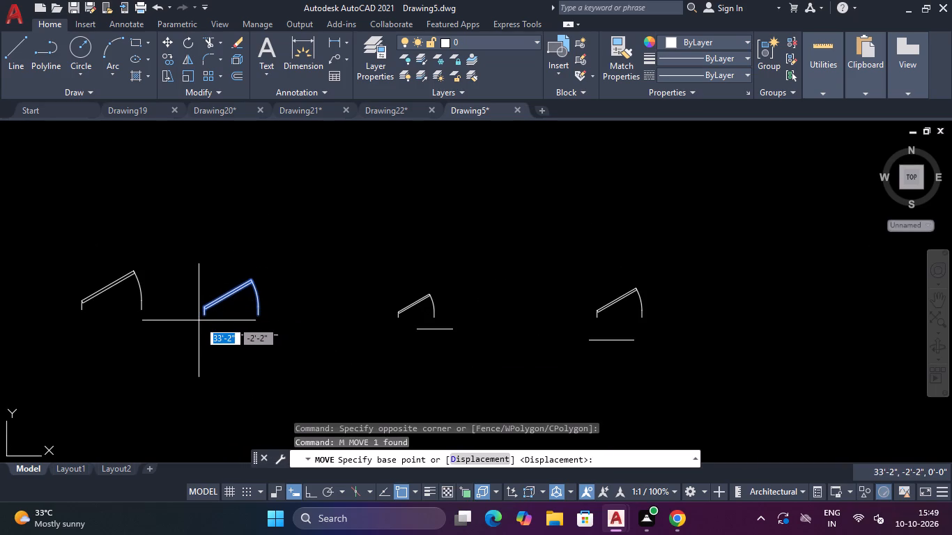
left_click(203, 317)
scroll(243, 325, "down", 5)
scroll(360, 381, "up", 3)
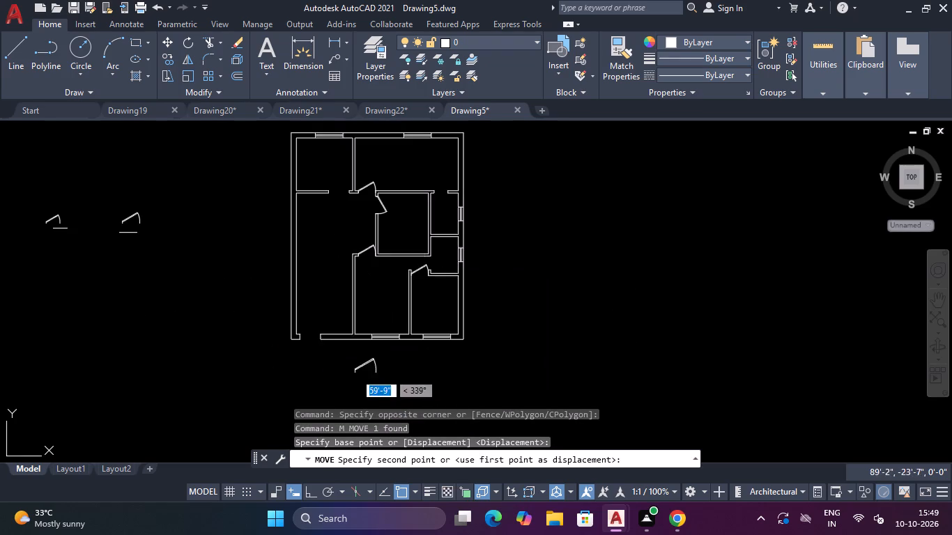
scroll(314, 341, "up", 3)
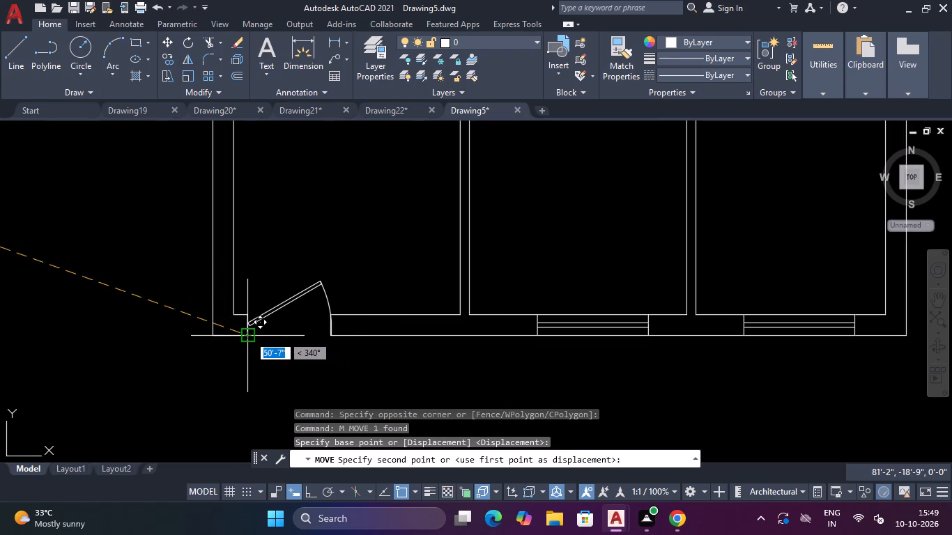
left_click(249, 335)
Move the 2' door symbol by its lower left end into the top opening of the small room along the right outer wall.
scroll(249, 335, "down", 5)
scroll(142, 242, "up", 3)
scroll(162, 259, "down", 4)
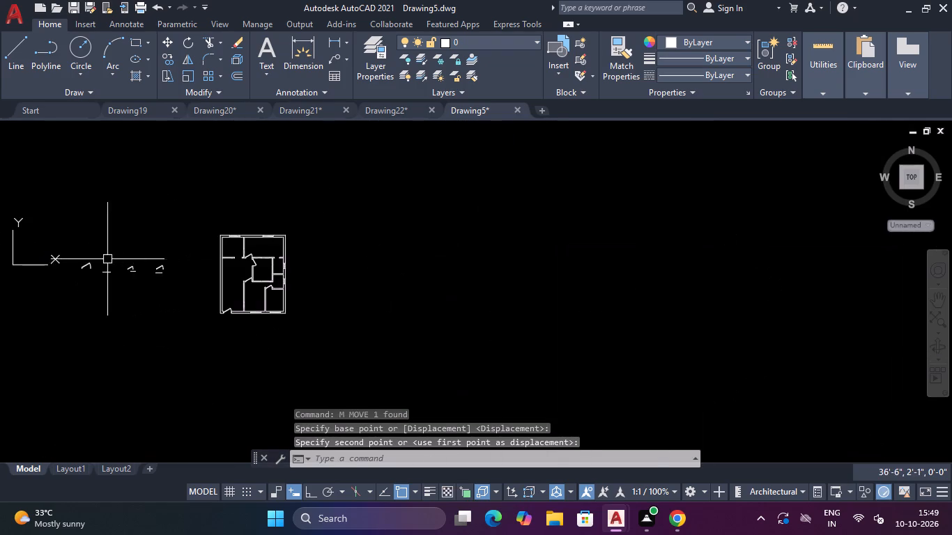
scroll(107, 259, "up", 4)
left_click(292, 274)
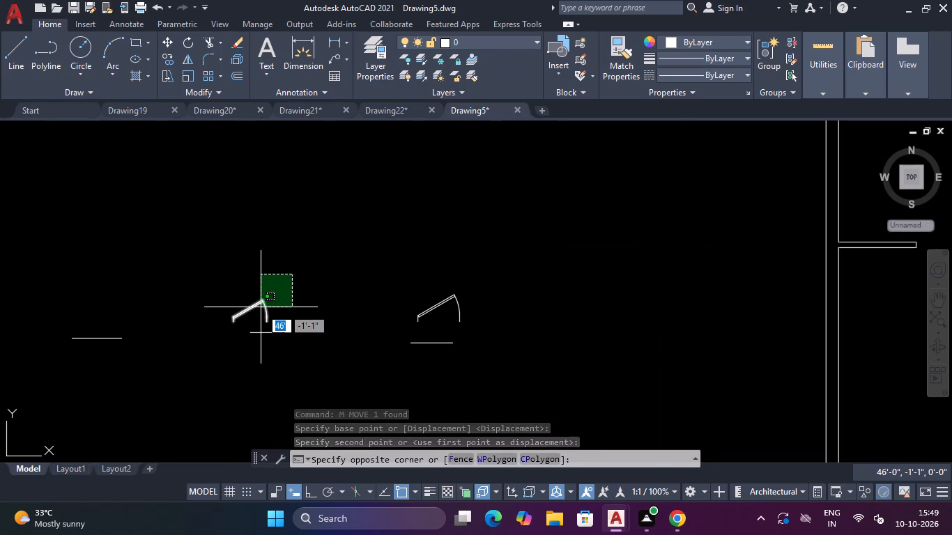
left_click(257, 310)
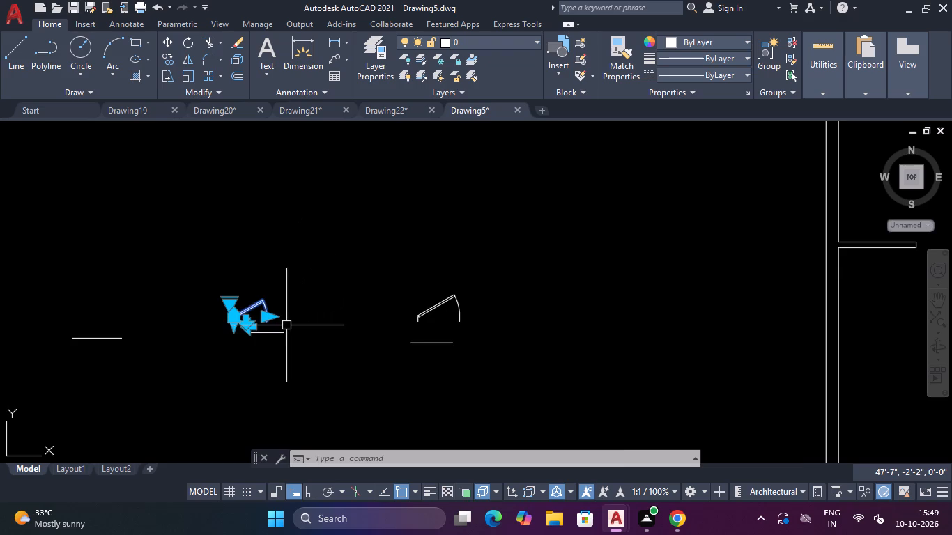
scroll(286, 325, "down", 1)
scroll(265, 325, "up", 1)
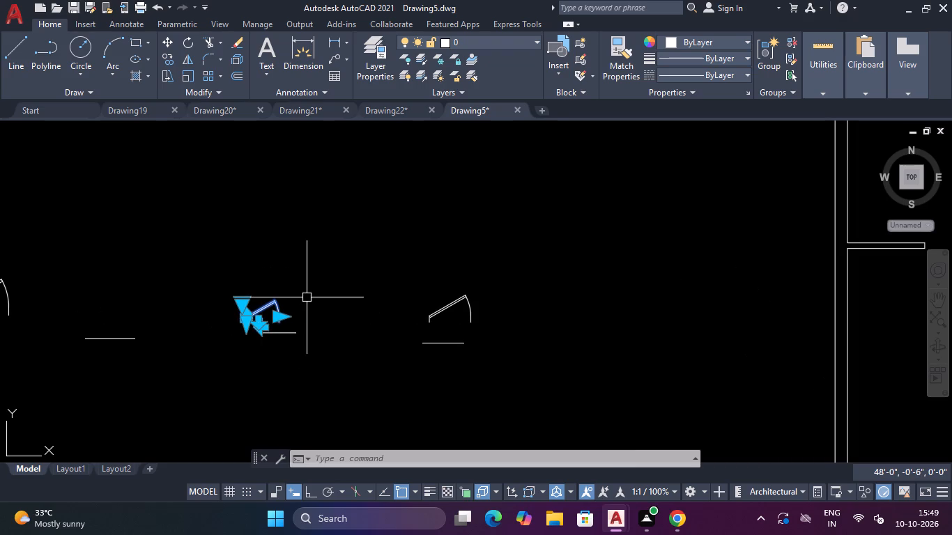
type("M")
key("space")
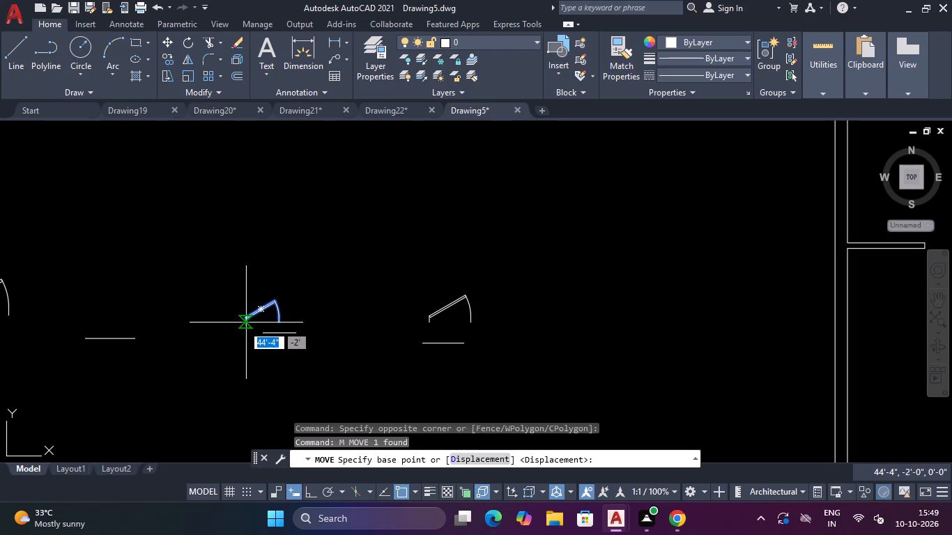
scroll(243, 325, "up", 2)
left_click(249, 324)
scroll(279, 324, "down", 5)
scroll(410, 284, "down", 1)
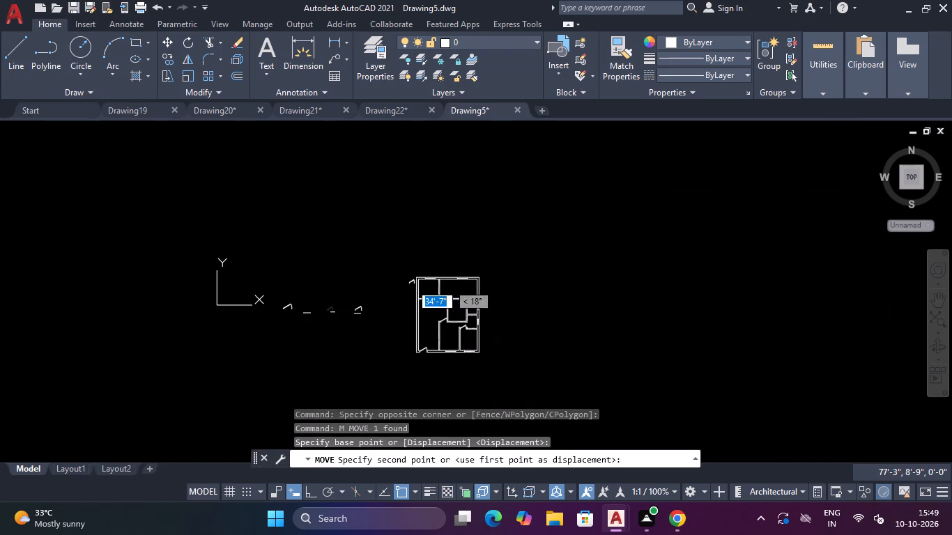
scroll(463, 311, "up", 6)
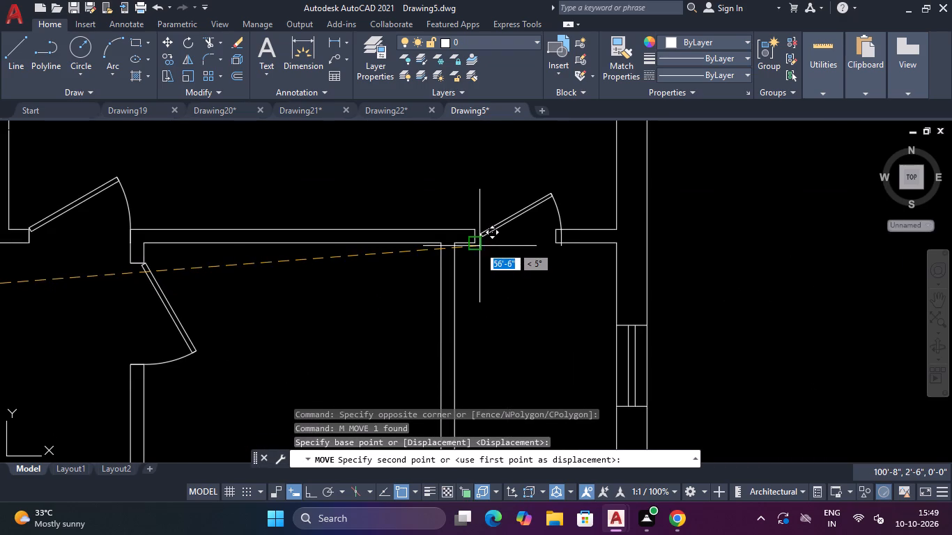
left_click(476, 244)
Check the dimensions around the lower small room's side opening, near the right outer wall, with Quick measure.
scroll(485, 240, "down", 4)
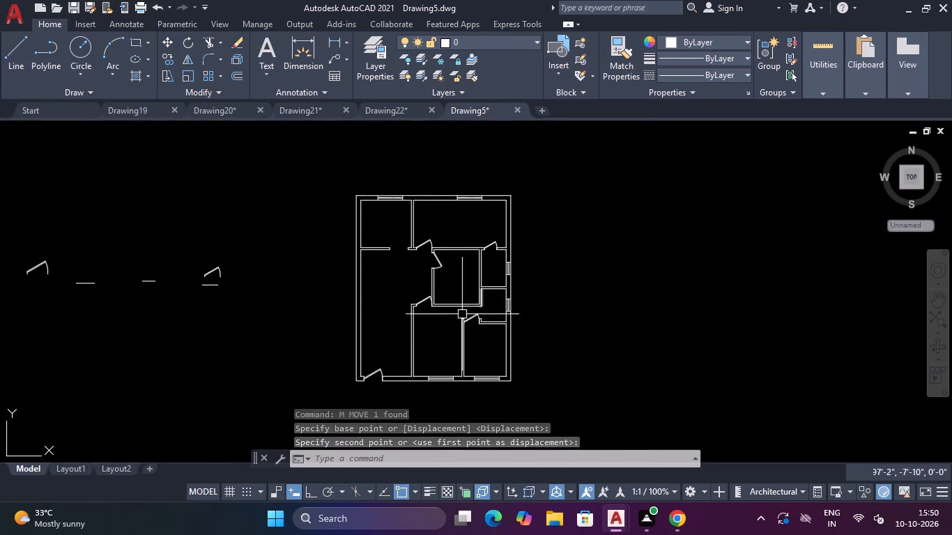
scroll(472, 317, "up", 2)
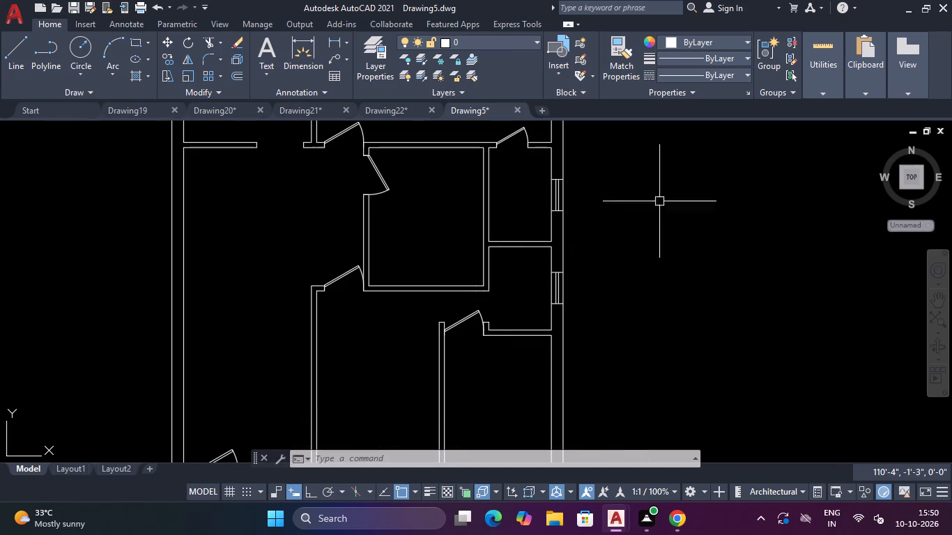
left_click(822, 106)
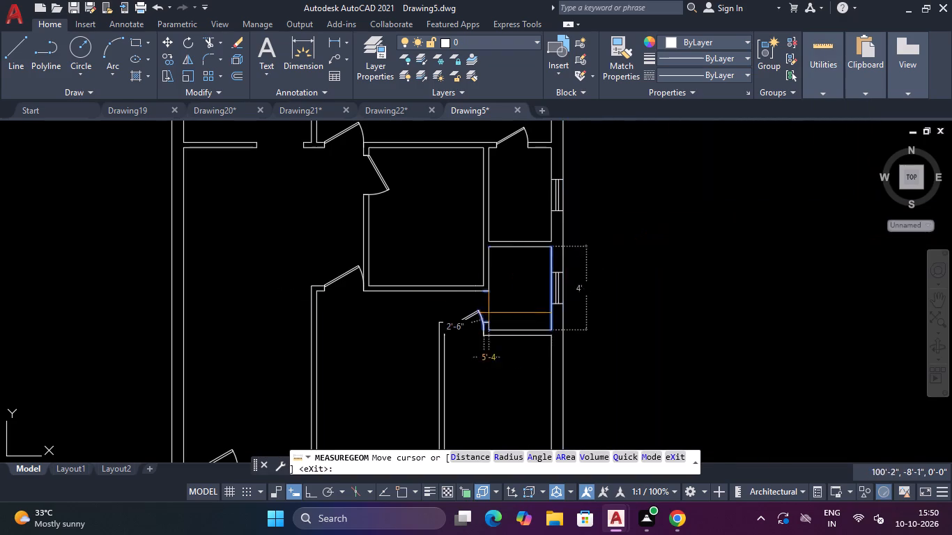
scroll(480, 316, "up", 3)
scroll(494, 319, "down", 4)
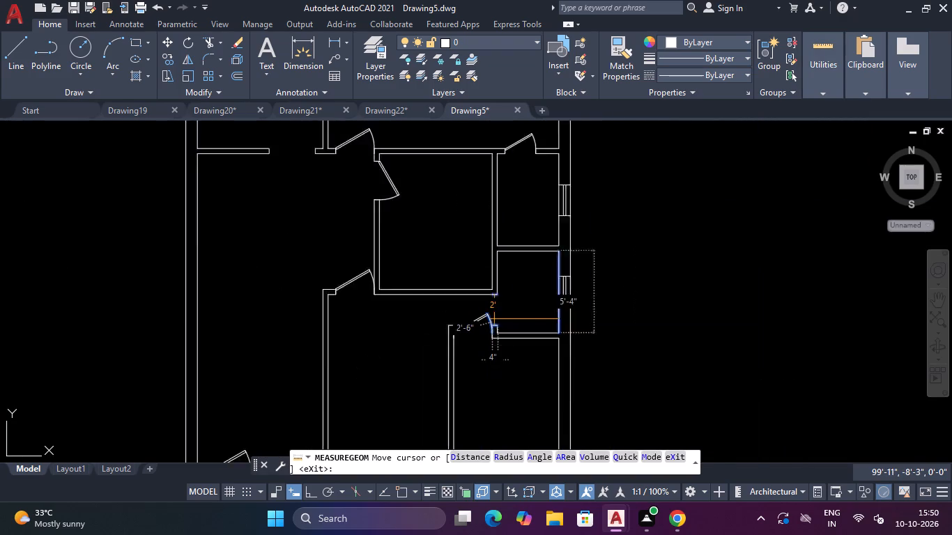
key("Escape")
Copy the 2' door symbol from the upper small room's top opening to the empty space right of the plan.
scroll(516, 196, "up", 2)
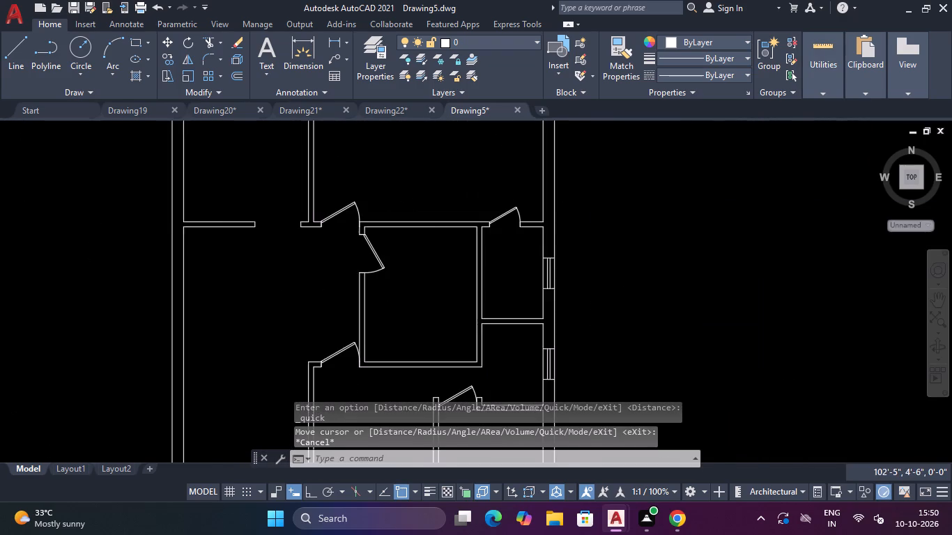
left_click(517, 196)
left_click(507, 222)
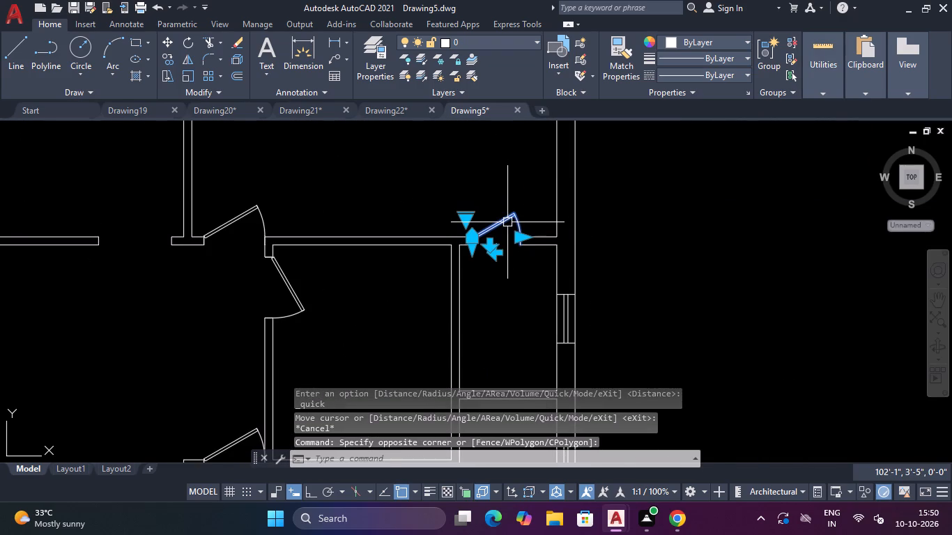
type("CO")
key("Return")
left_click(507, 222)
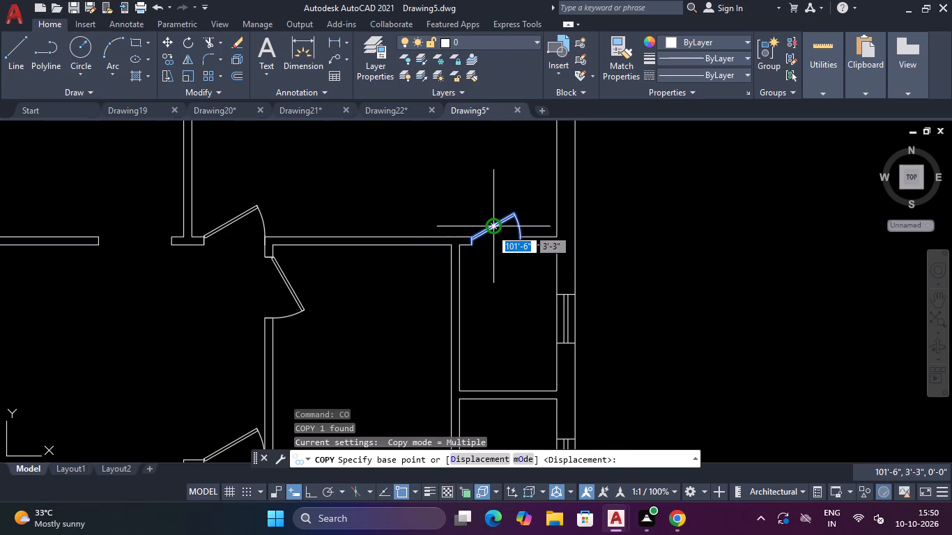
left_click(491, 228)
scroll(507, 324, "down", 2)
scroll(498, 366, "up", 1)
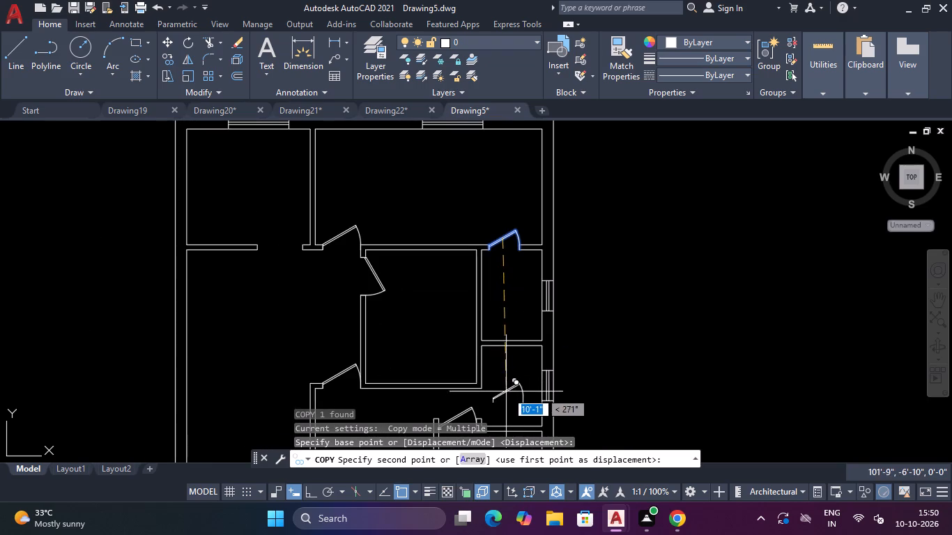
left_click(663, 316)
key("Escape")
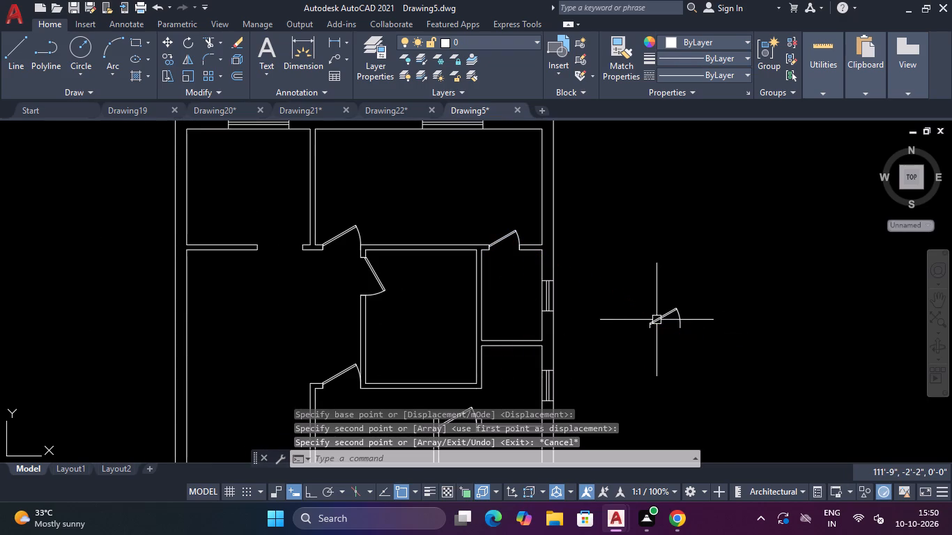
Rotate the copied door symbol 90° about the free end of its leaf, with Ortho on.
scroll(657, 324, "up", 1)
key("Escape")
left_click_drag(735, 271, 730, 280)
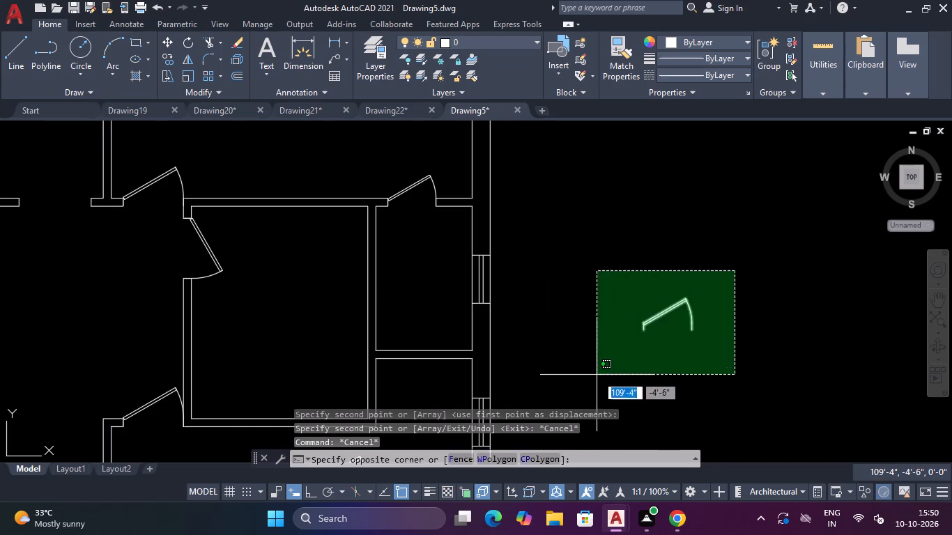
left_click(596, 375)
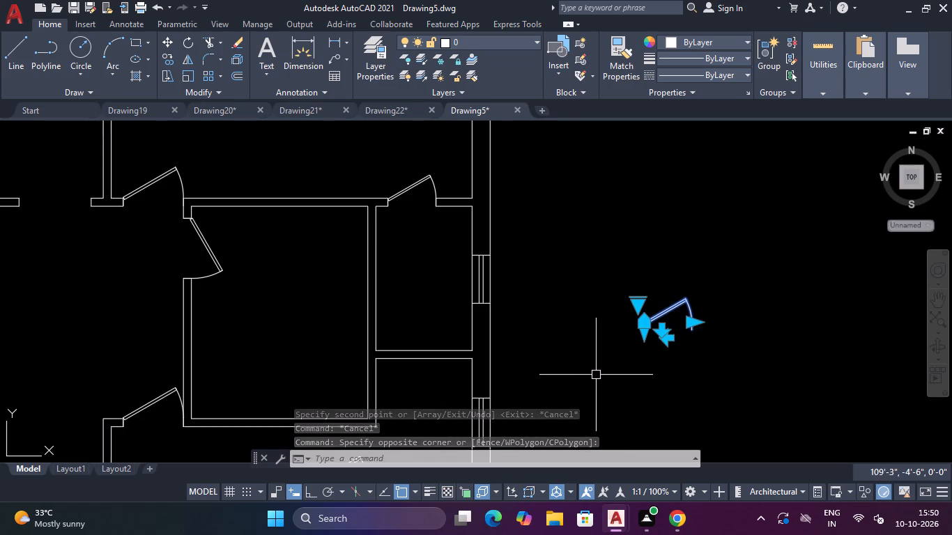
type("RO")
key("Return")
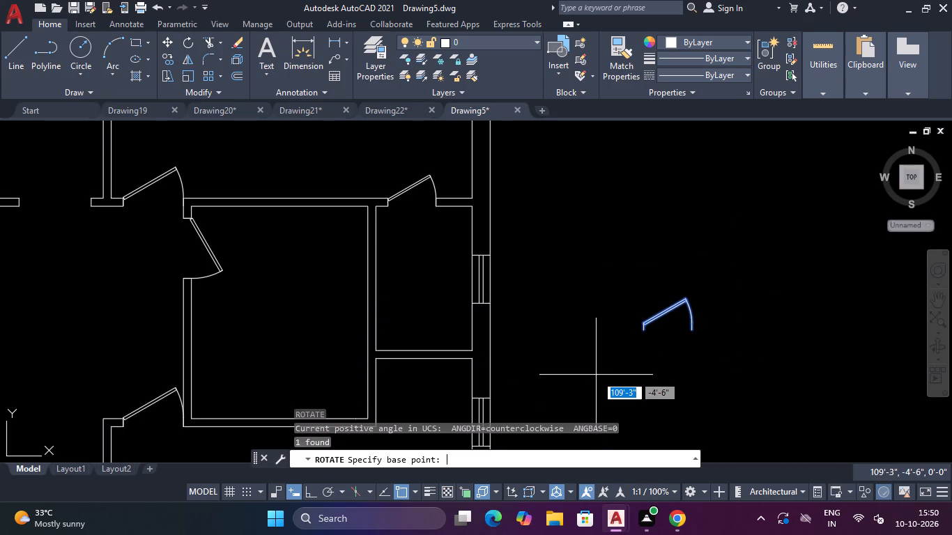
left_click(689, 302)
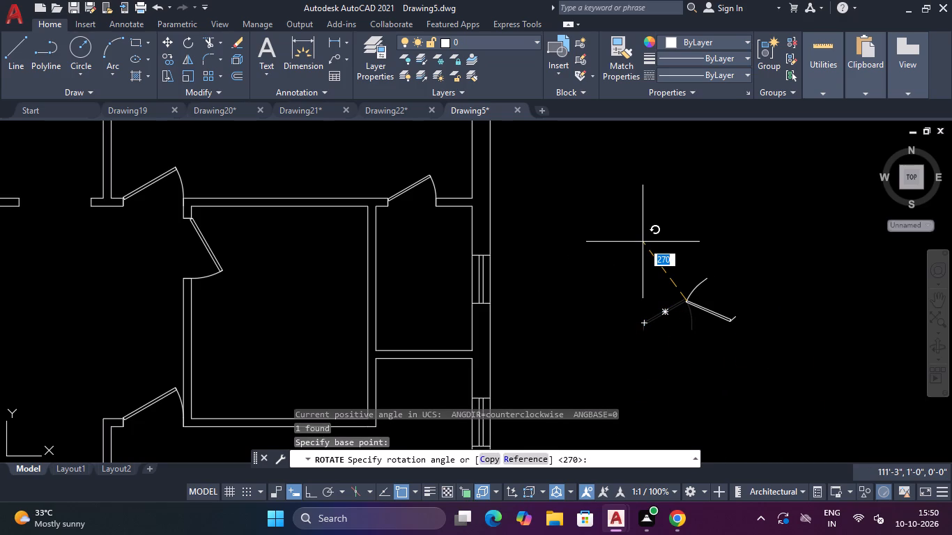
key("F8")
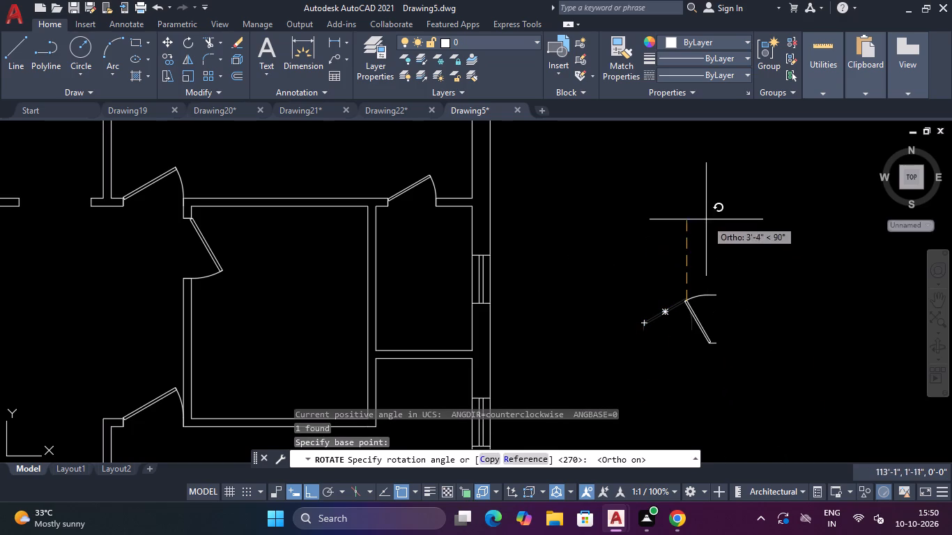
left_click(705, 217)
scroll(783, 256, "down", 2)
scroll(748, 270, "up", 1)
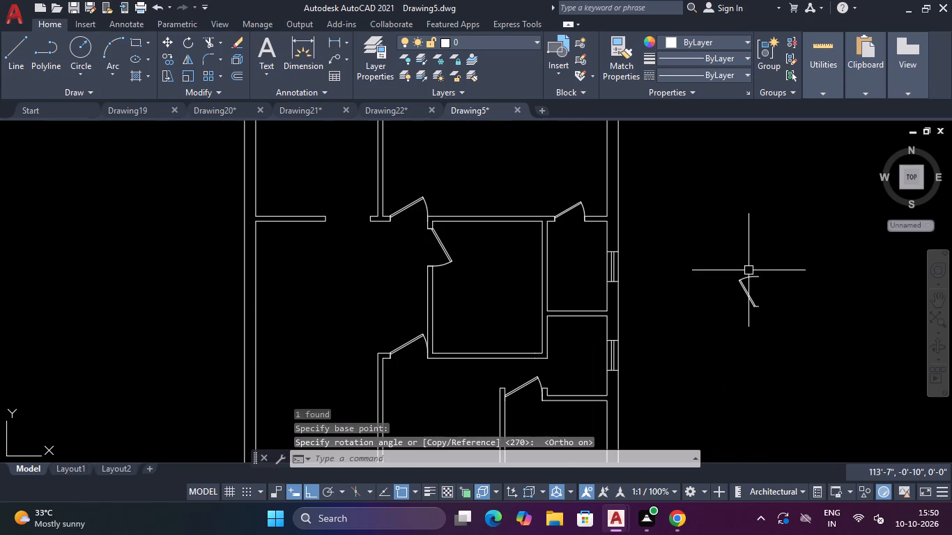
Move the rotated door by its hinge-side end, with Ortho off, onto the lower jamb corner of the lower small room's left opening.
left_click(775, 249)
left_click(725, 342)
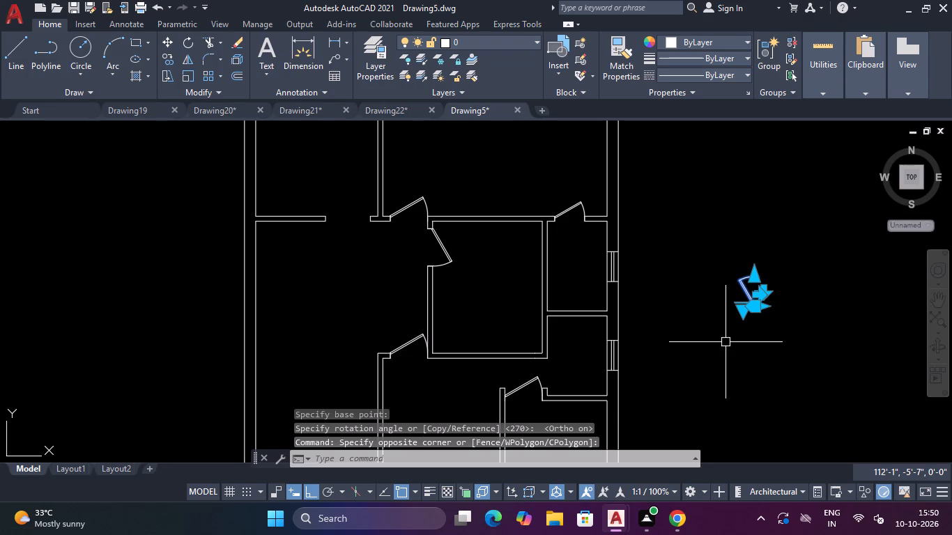
type("M")
key("space")
scroll(768, 317, "up", 1)
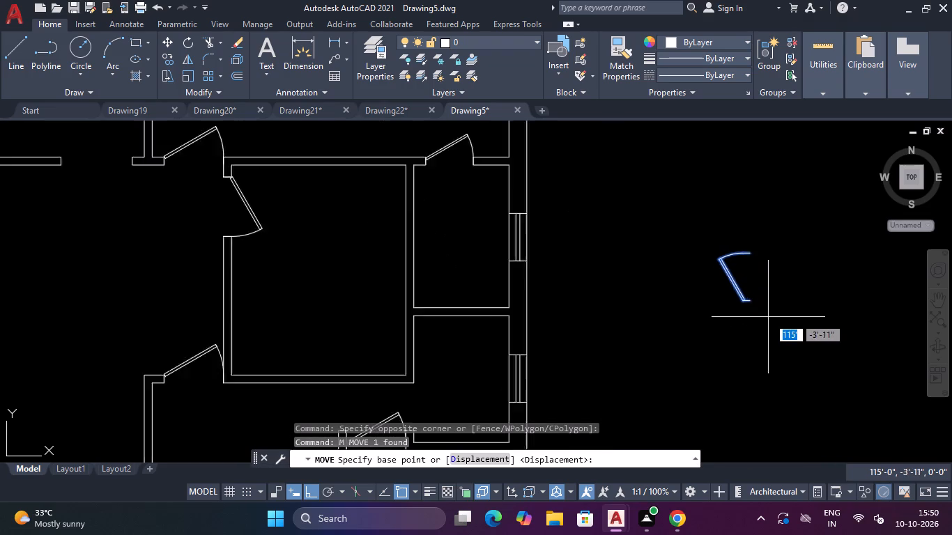
scroll(768, 317, "up", 1)
left_click(739, 293)
scroll(739, 293, "down", 4)
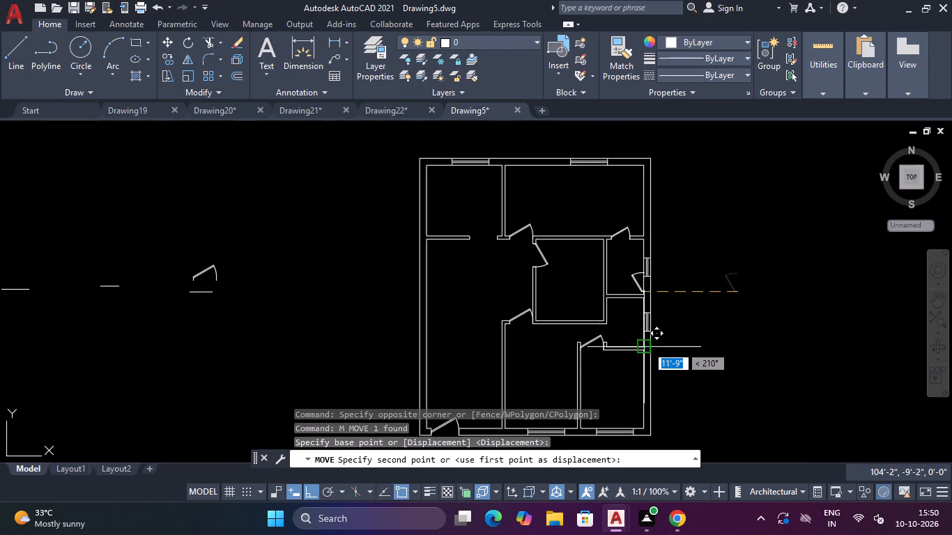
key("F8")
scroll(597, 330, "up", 3)
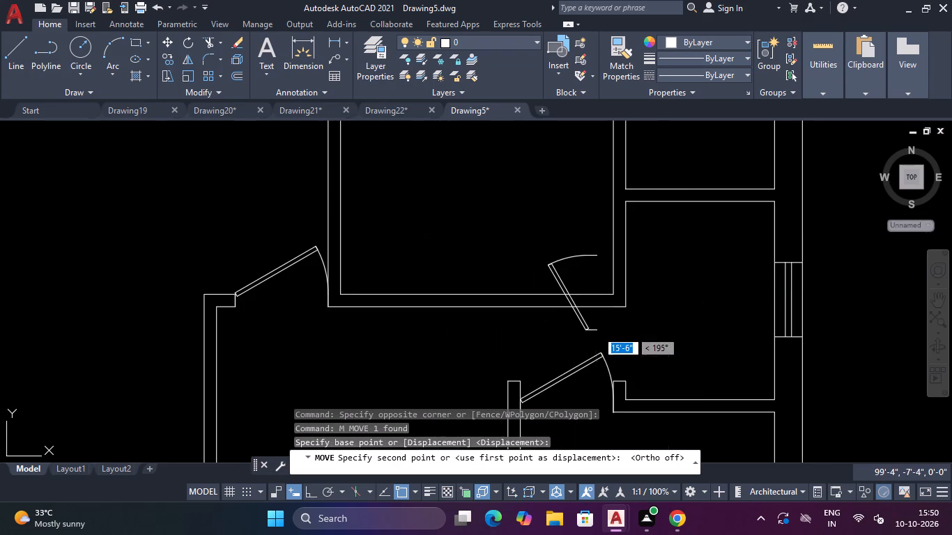
scroll(625, 375, "up", 2)
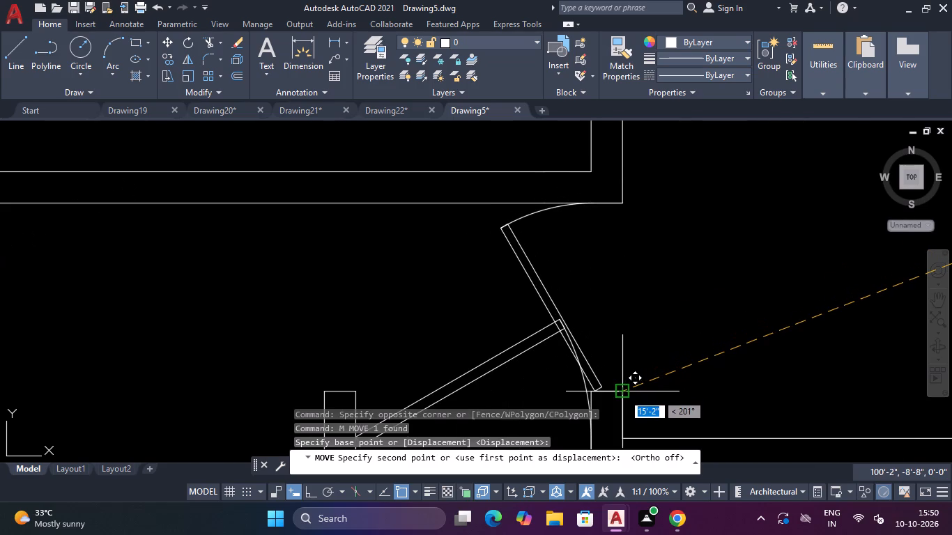
left_click(623, 394)
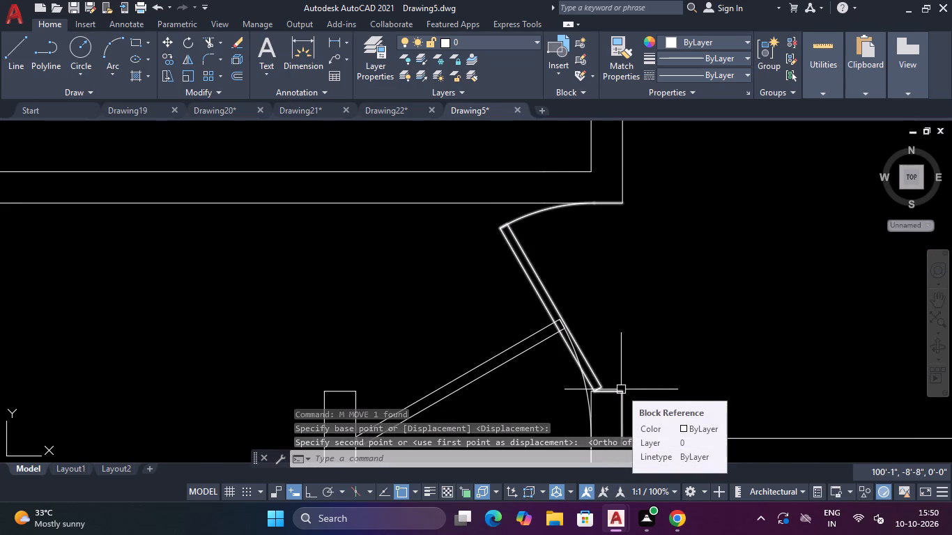
key("Escape")
Flip the newly placed door so it swings into the lower small room.
left_click(544, 283)
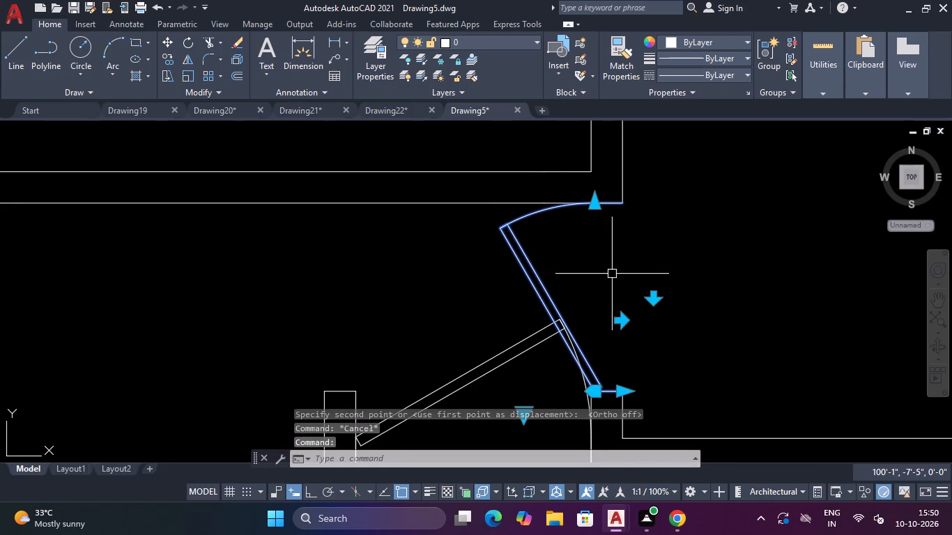
left_click(624, 324)
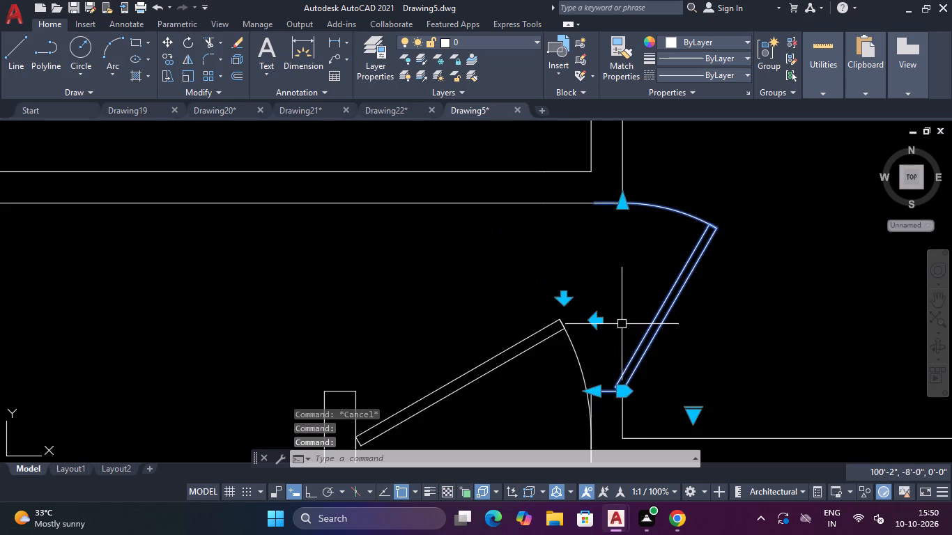
key("Escape")
Flip the door at the top of the bottom right room so it swings down into that room.
left_click(546, 336)
scroll(537, 355, "down", 3)
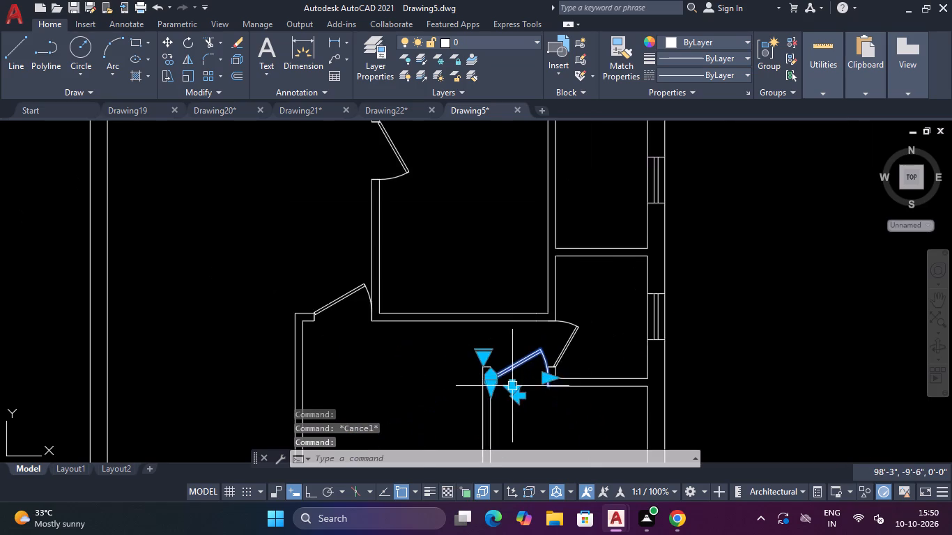
scroll(514, 387, "up", 3)
left_click(505, 378)
scroll(525, 373, "down", 4)
key("Escape")
key("Escape")
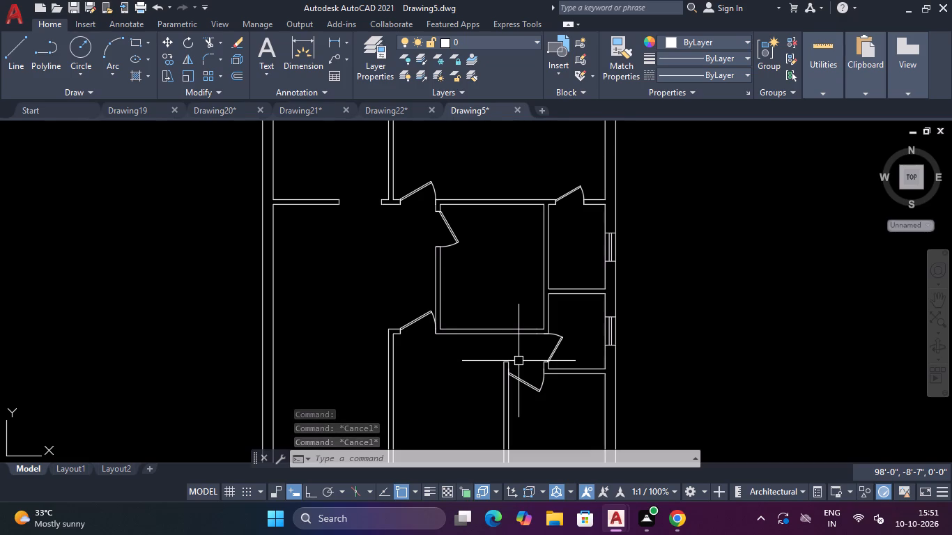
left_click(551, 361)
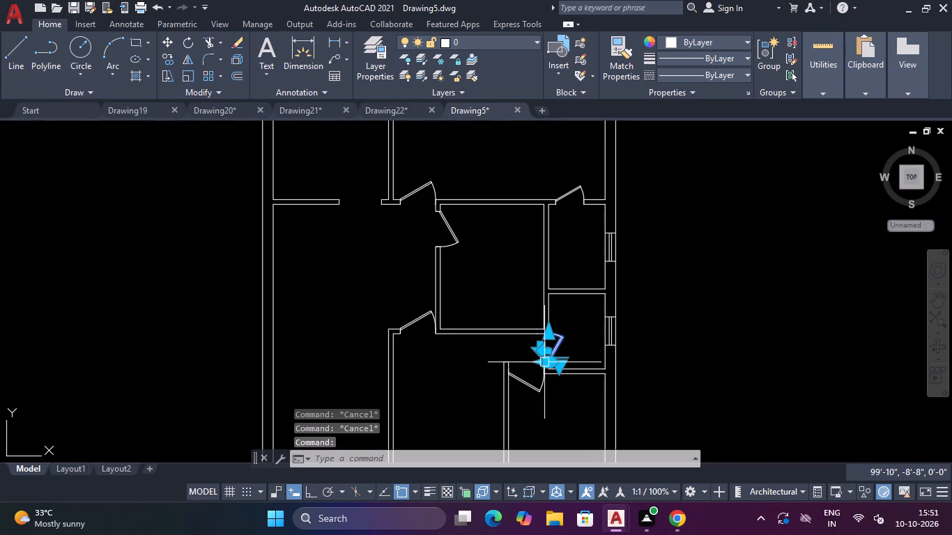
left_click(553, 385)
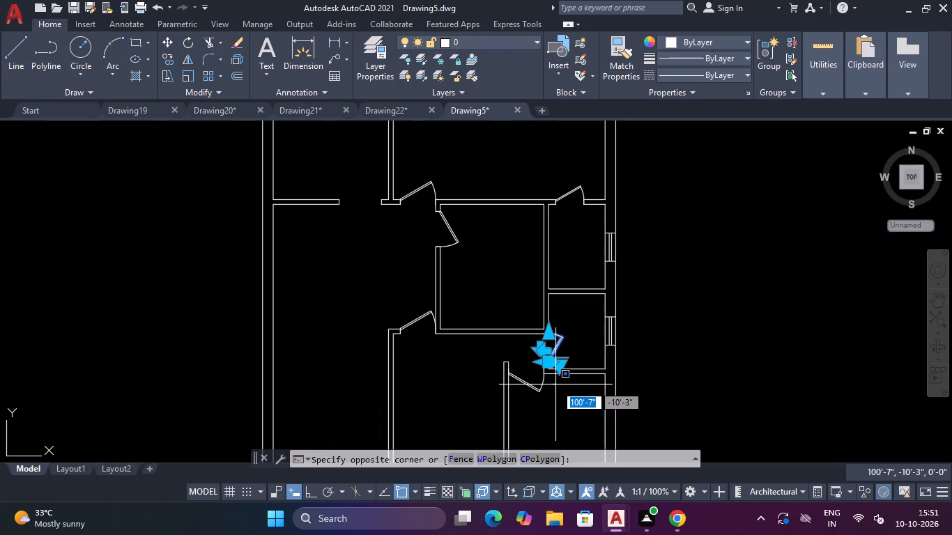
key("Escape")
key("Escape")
Flip the door at the top of the bottom middle room so it swings down into that room.
scroll(555, 377, "up", 1)
scroll(534, 365, "down", 4)
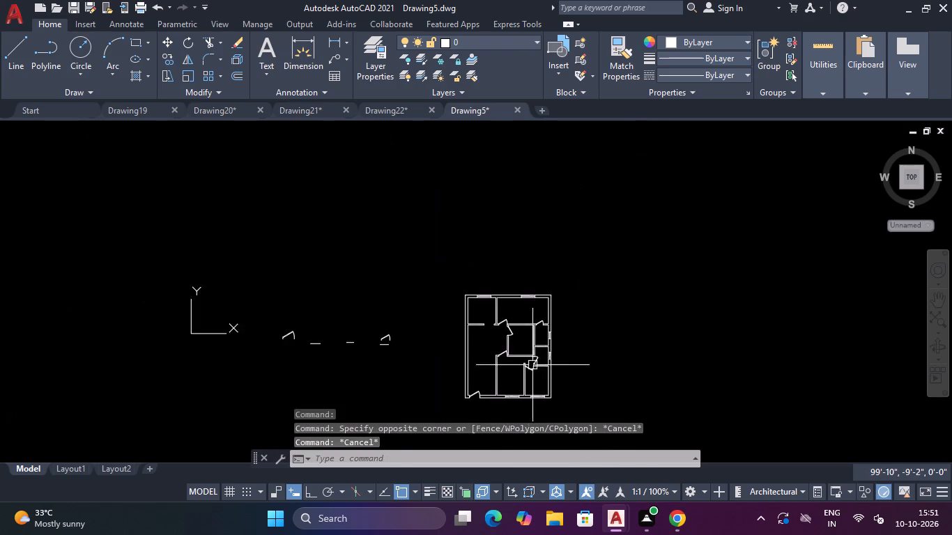
scroll(525, 373, "up", 3)
left_click(425, 299)
scroll(428, 300, "up", 3)
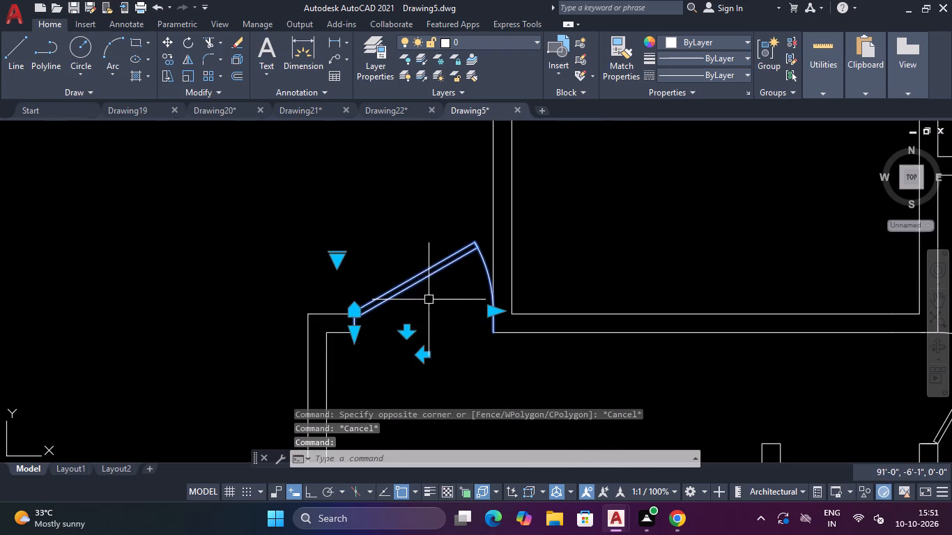
left_click(407, 335)
scroll(424, 319, "down", 3)
key("Escape")
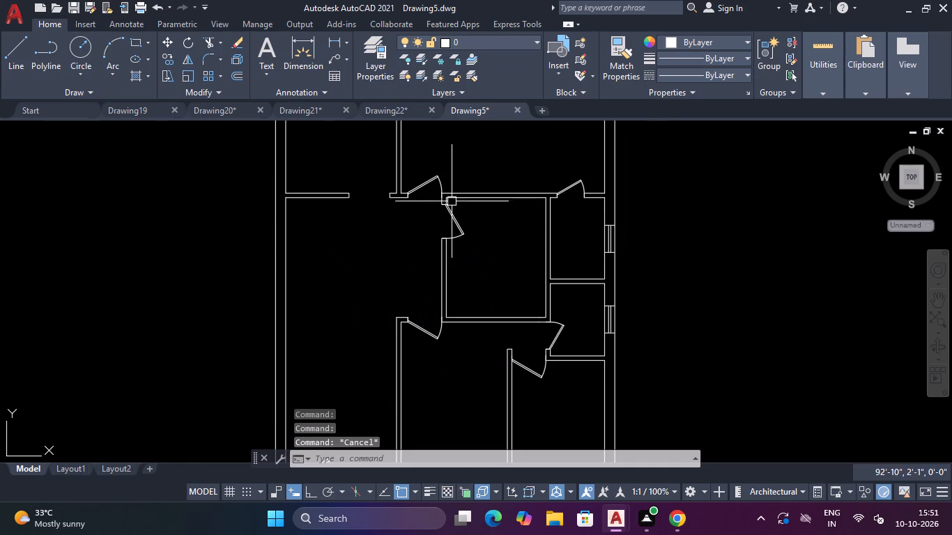
Erase the leftover door symbols and reference lines standing to the left of the floor plan.
scroll(428, 194, "up", 3)
scroll(435, 197, "down", 3)
scroll(359, 210, "down", 2)
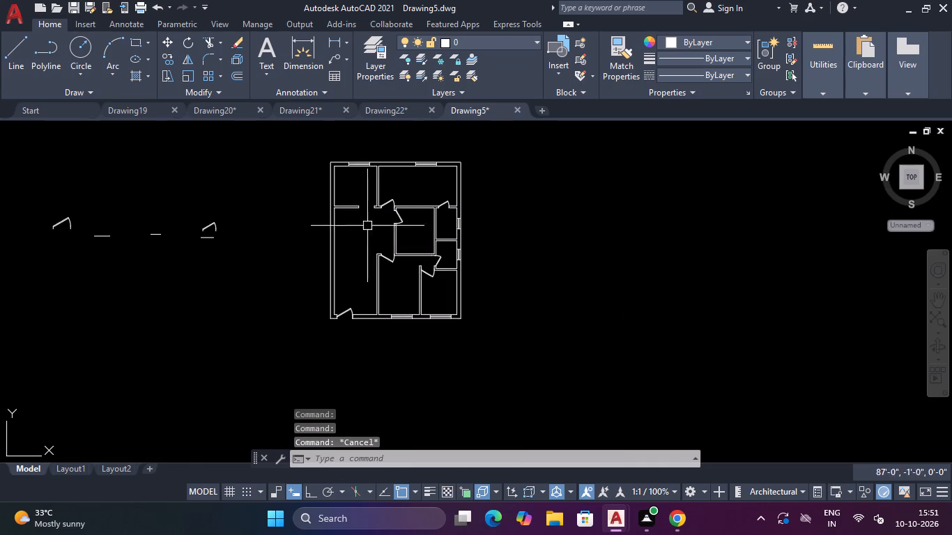
scroll(346, 291, "up", 2)
key("Escape")
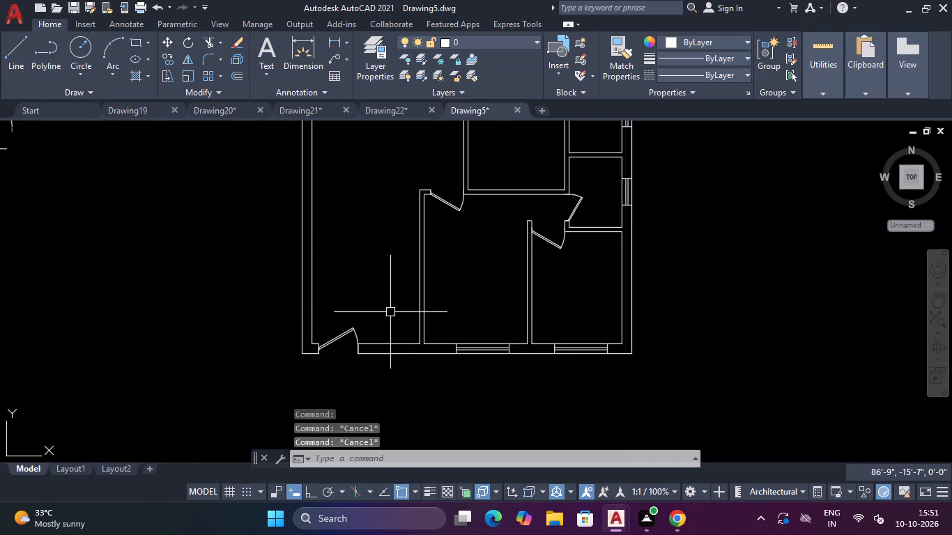
key("Escape")
scroll(390, 312, "down", 4)
scroll(381, 270, "up", 2)
left_click(309, 260)
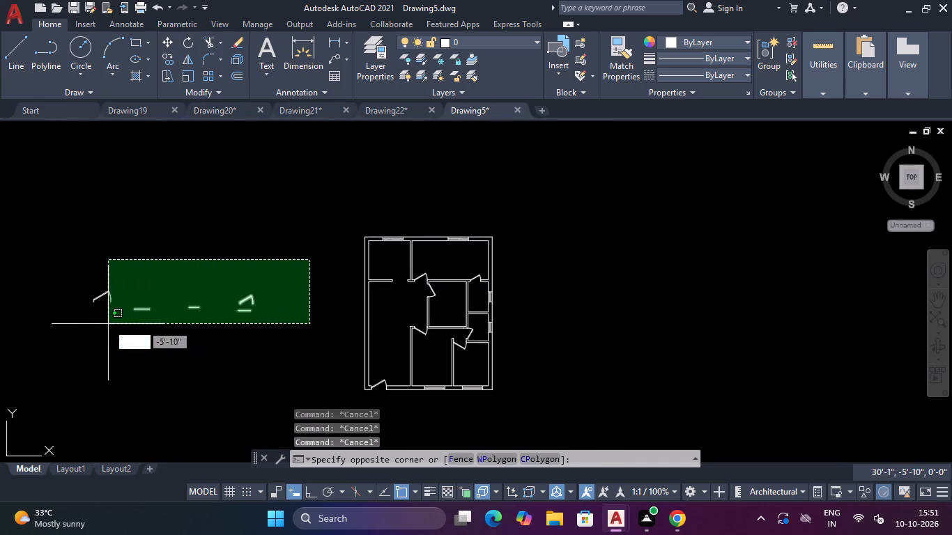
left_click(84, 340)
key("Delete")
key("Delete")
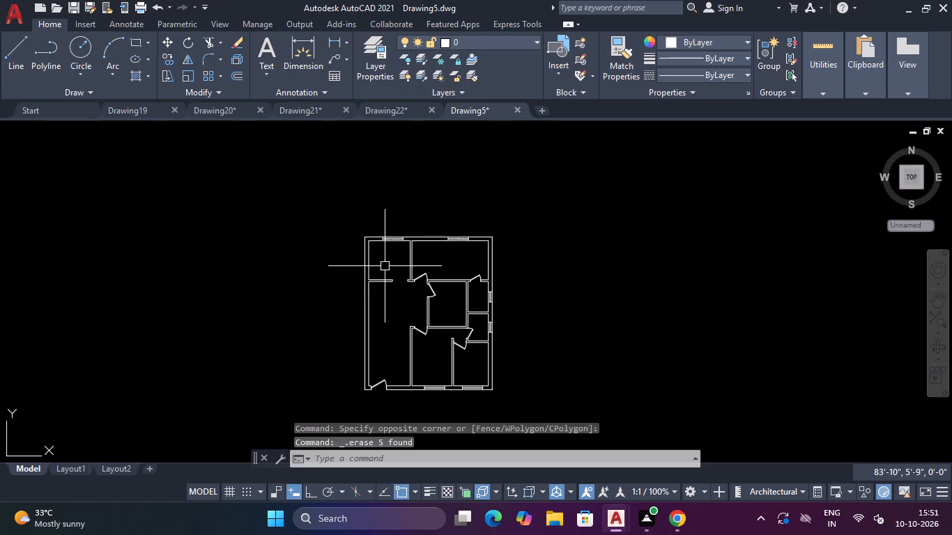
Offset the inner left and top wall lines of the top left room 2' into the room for the counter.
type("O")
key("space")
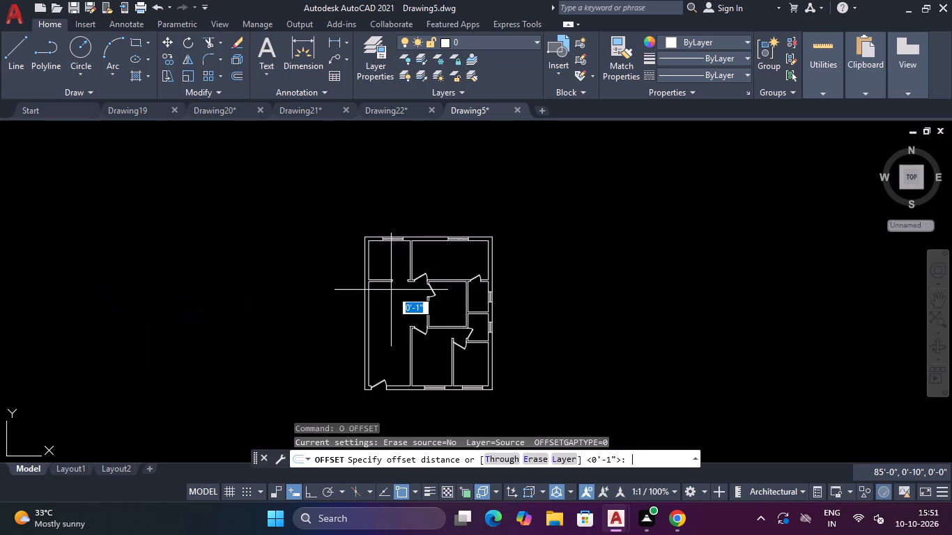
type("2'")
key("Return")
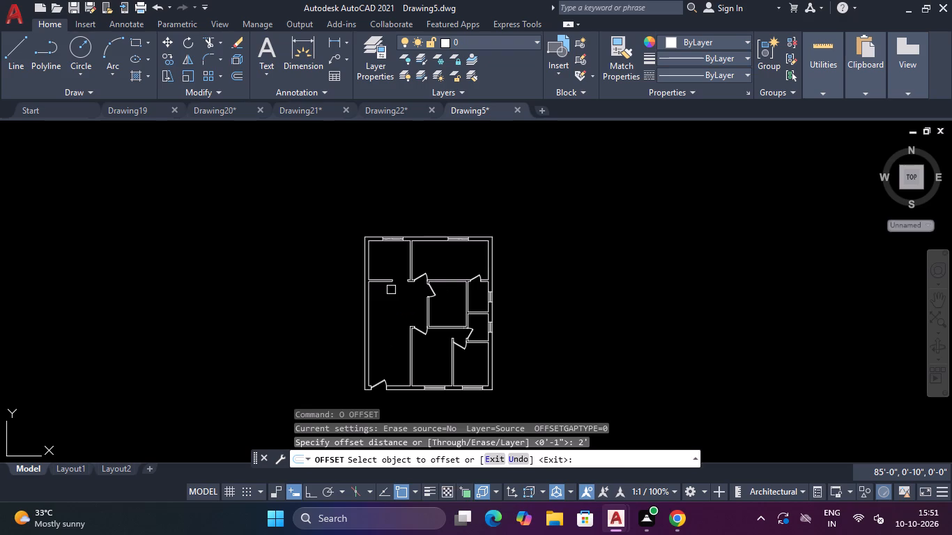
scroll(365, 258, "up", 2)
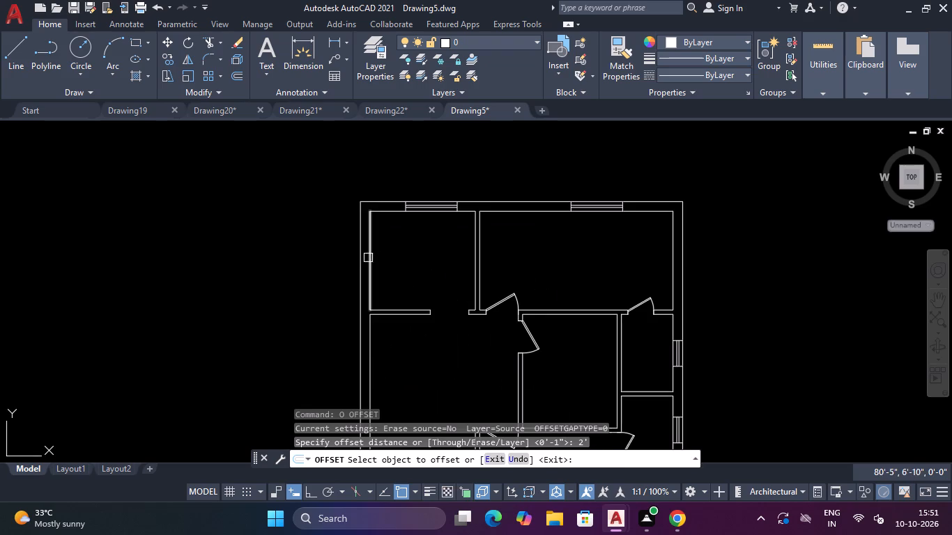
left_click(369, 257)
left_click(413, 265)
left_click(468, 212)
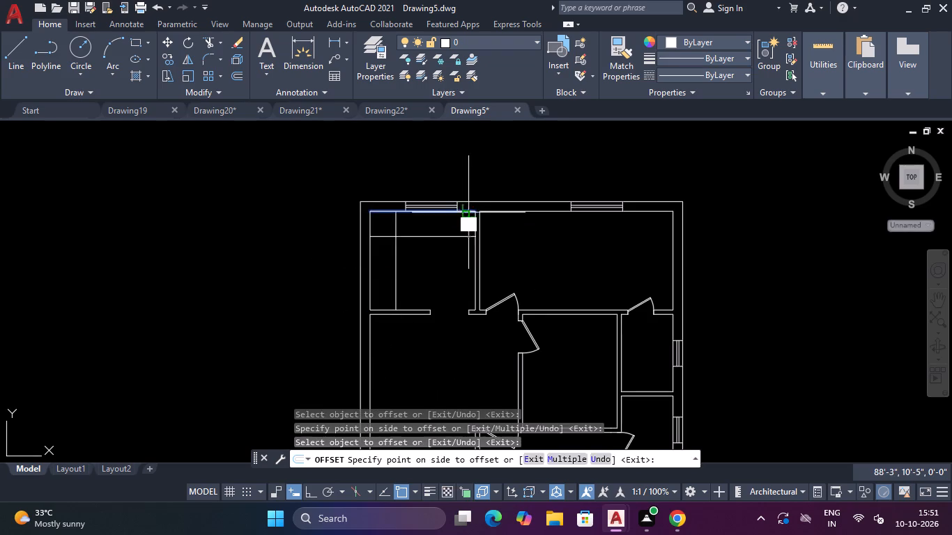
left_click(463, 235)
key("Escape")
key("Escape")
Trim the two offset counter lines past their intersection in the top left room to form an L-shaped counter edge.
type("TR")
key("space")
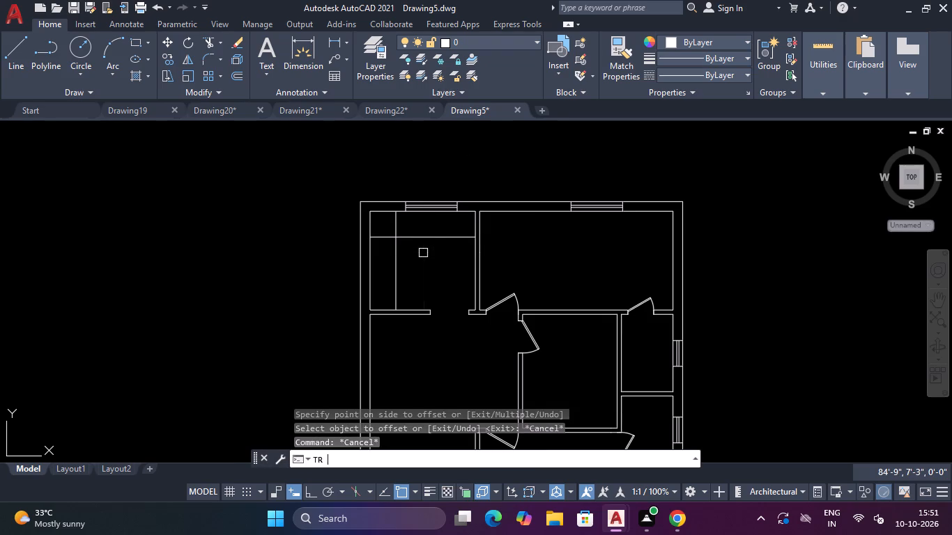
scroll(399, 224, "up", 3)
left_click(399, 224)
double_click(365, 237)
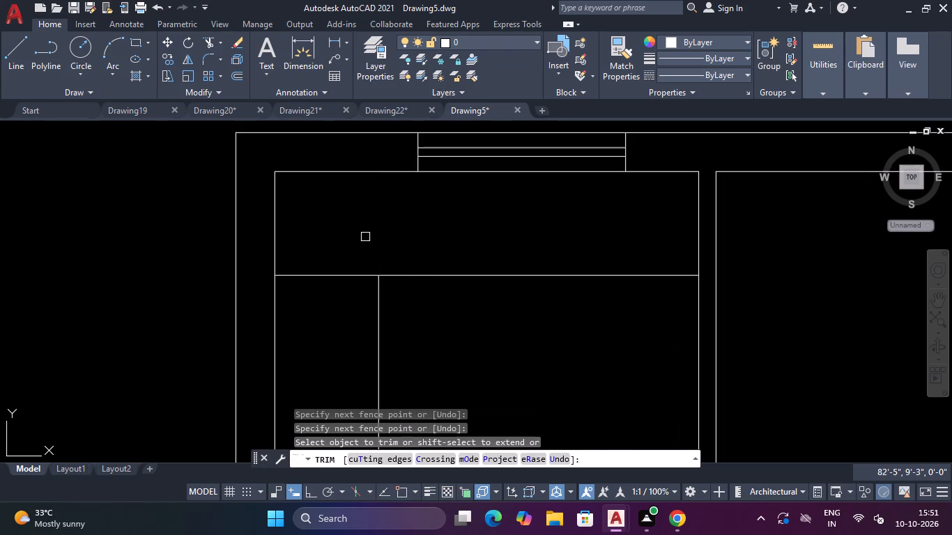
left_click(327, 286)
left_click(341, 231)
scroll(345, 231, "down", 4)
key("Escape")
key("Escape")
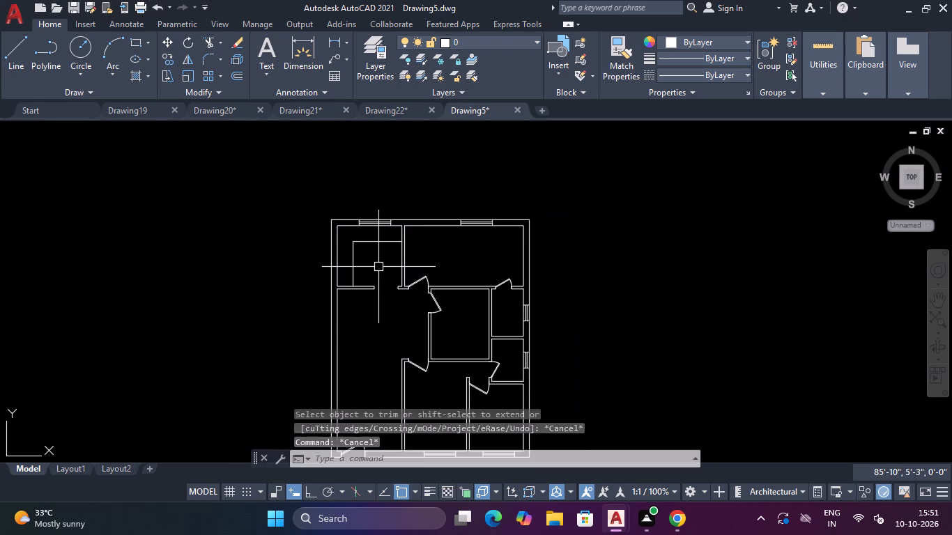
scroll(378, 267, "up", 1)
key("Escape")
key("Escape")
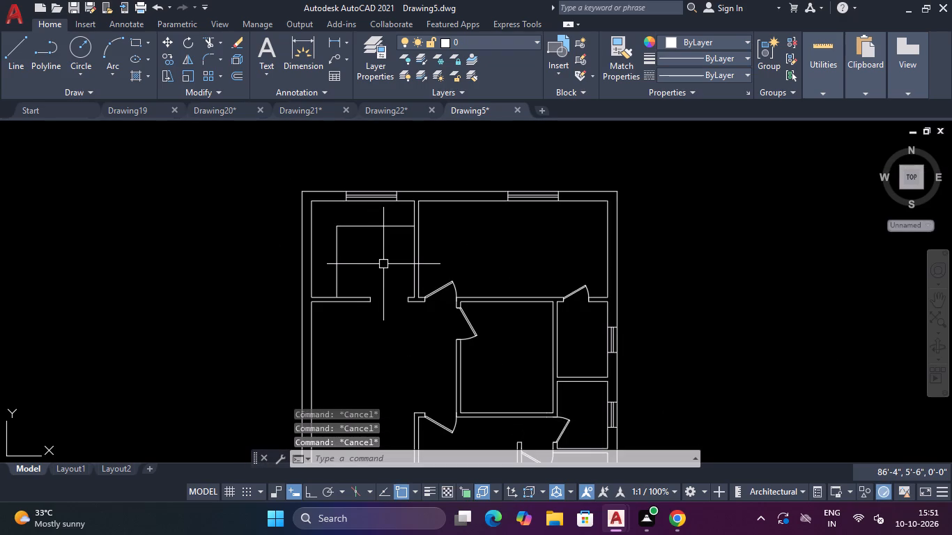
Flip the door between the large top right room and the small room below so it swings down into the small room.
scroll(383, 264, "down", 1)
scroll(383, 264, "up", 1)
scroll(383, 264, "down", 3)
scroll(417, 256, "up", 1)
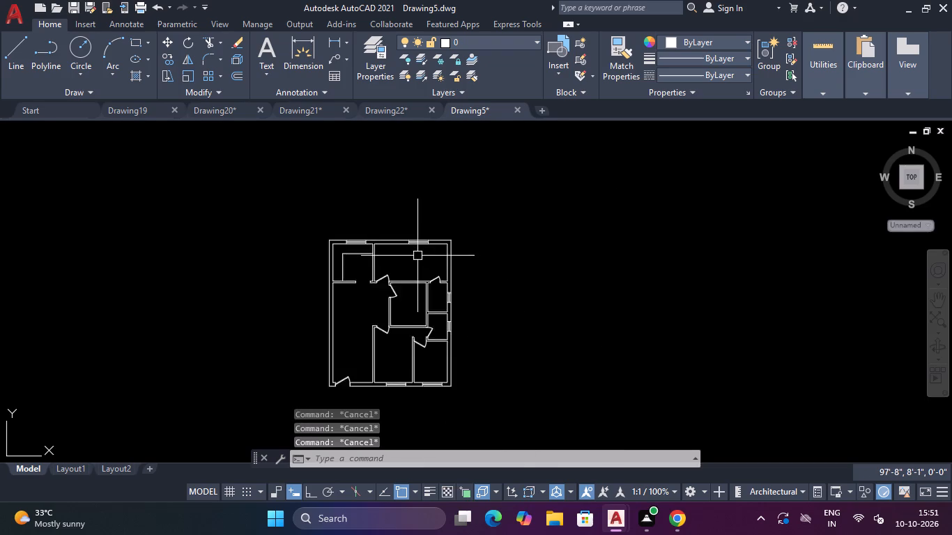
scroll(417, 256, "up", 1)
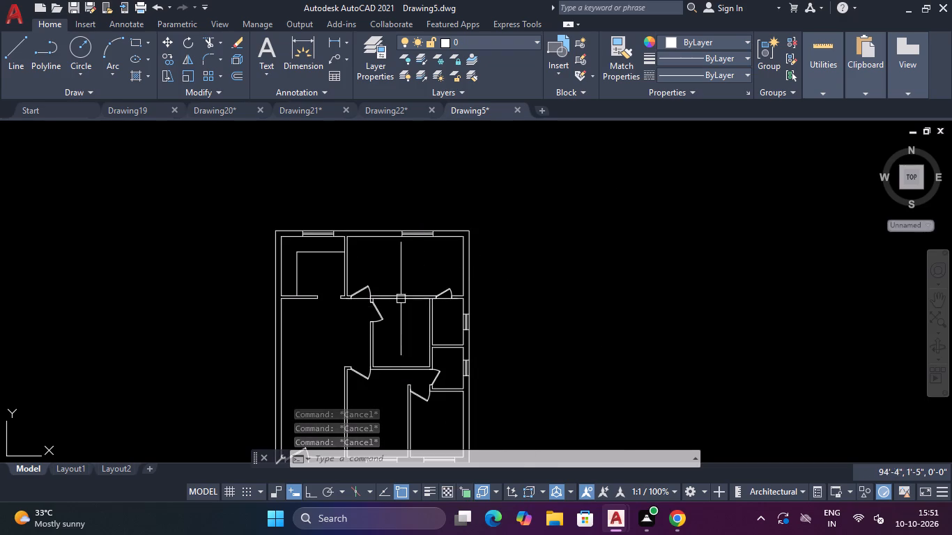
scroll(411, 294, "up", 3)
left_click(539, 284)
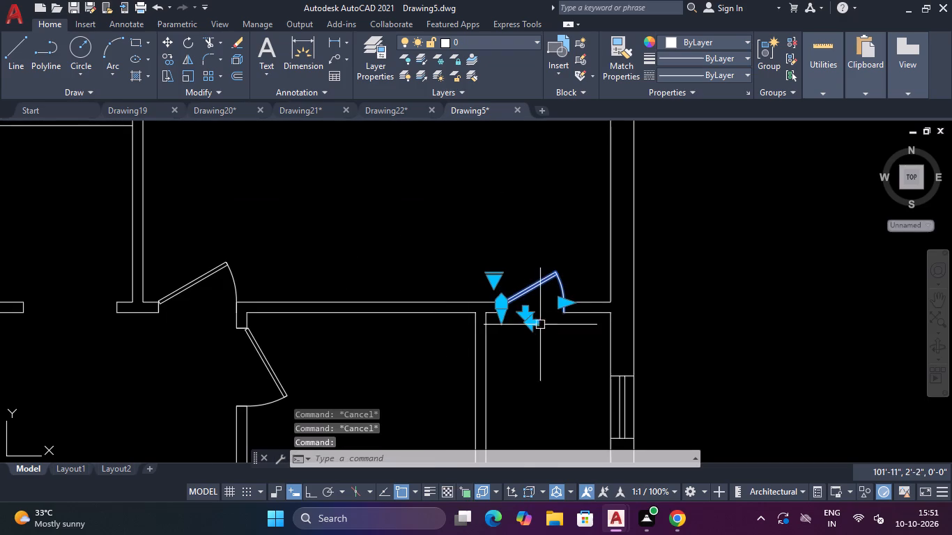
left_click(523, 310)
scroll(515, 387, "down", 3)
key("Escape")
scroll(561, 311, "down", 3)
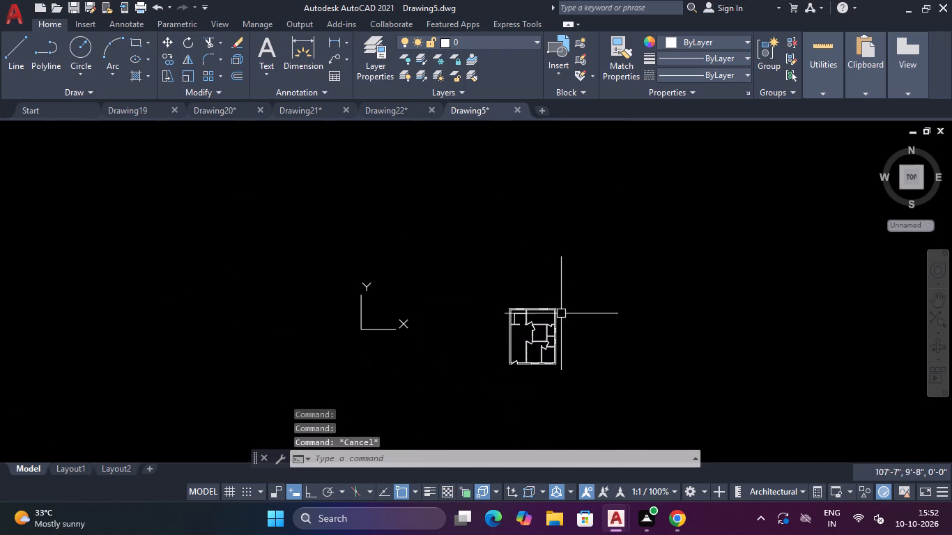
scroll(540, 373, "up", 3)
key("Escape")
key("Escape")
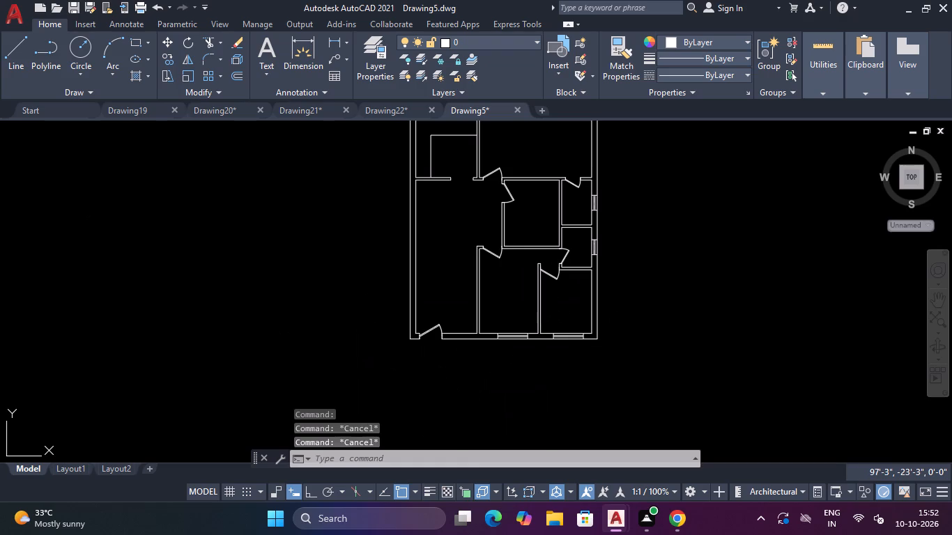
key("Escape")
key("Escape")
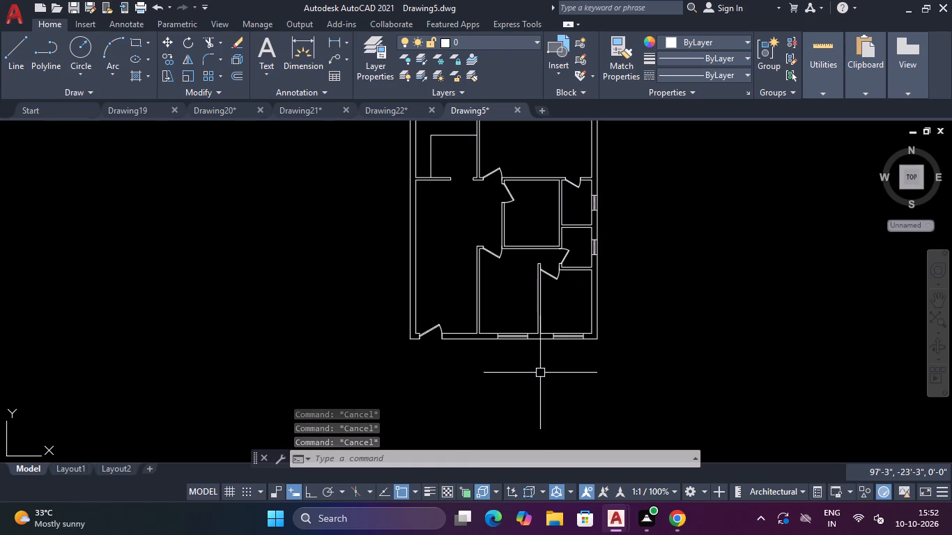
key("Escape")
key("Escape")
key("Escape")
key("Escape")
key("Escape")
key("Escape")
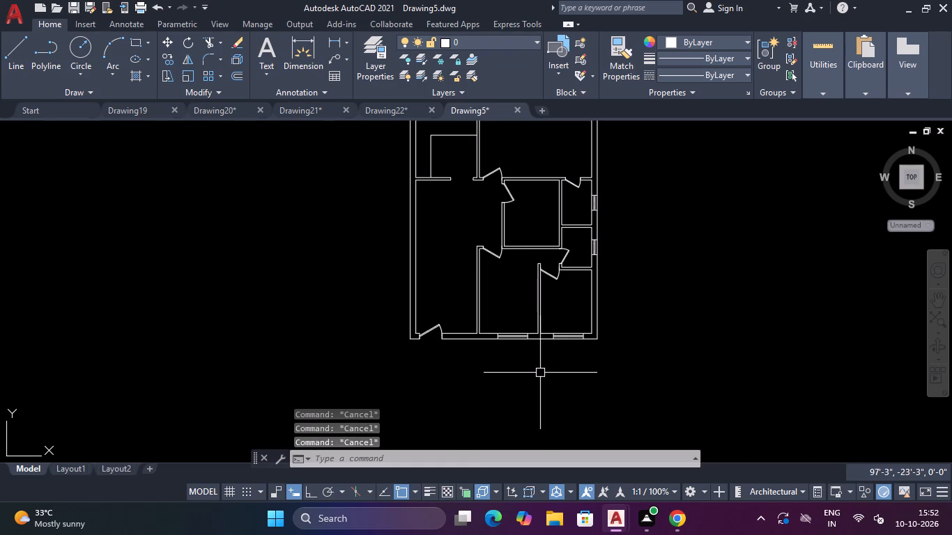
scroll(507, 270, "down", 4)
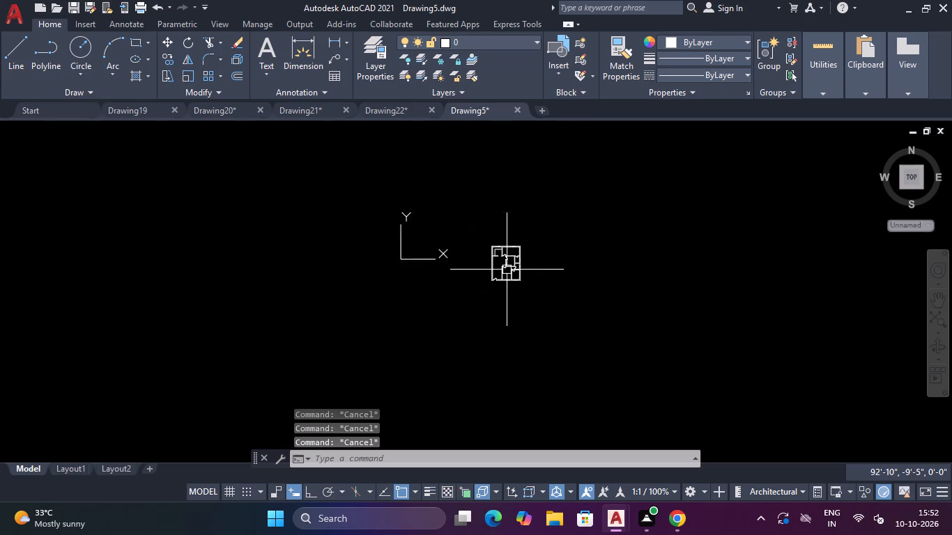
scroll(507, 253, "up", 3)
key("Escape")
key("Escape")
Insert the Range-Oven - 30 in top and Sink-double - 36 in top blocks from DesignCenter, left of the floor plan.
key("ctrl+2")
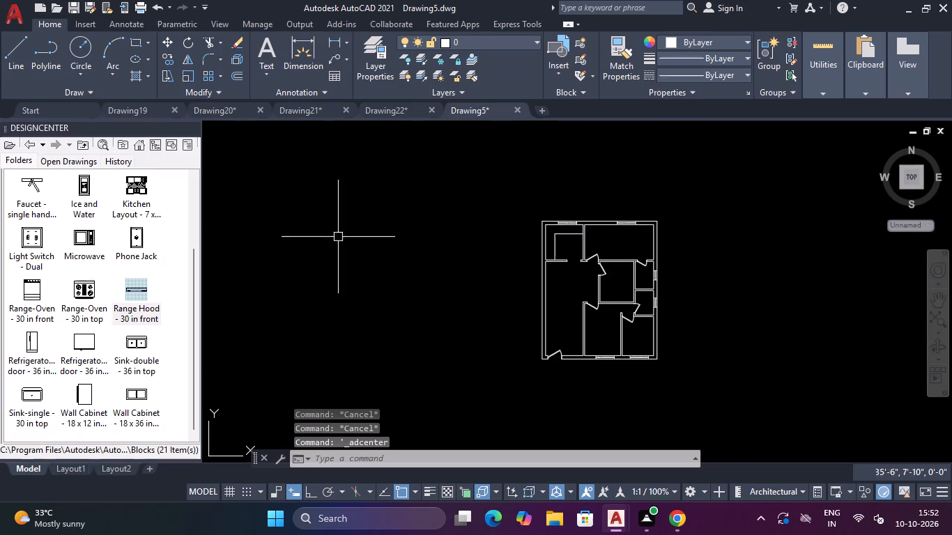
left_click_drag(81, 289, 387, 231)
left_click_drag(137, 339, 428, 239)
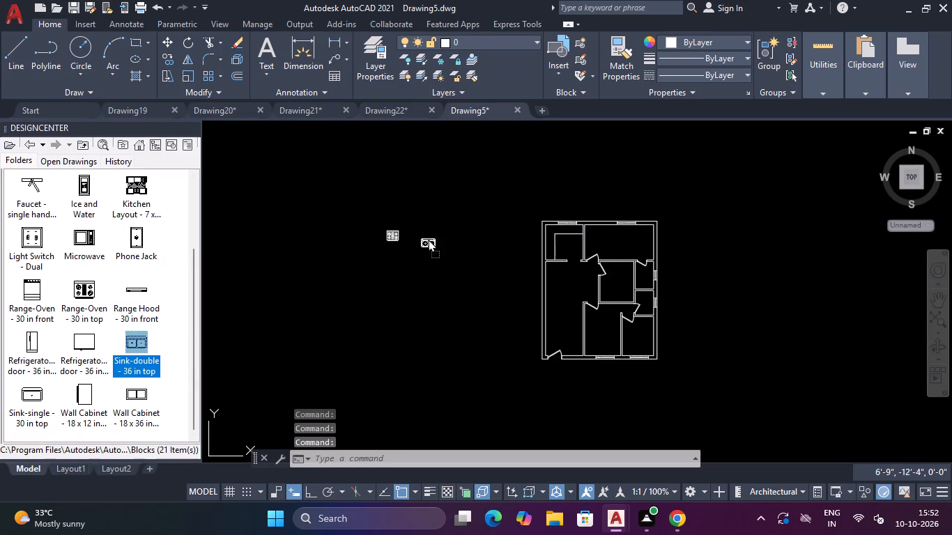
left_click_drag(428, 239, 438, 222)
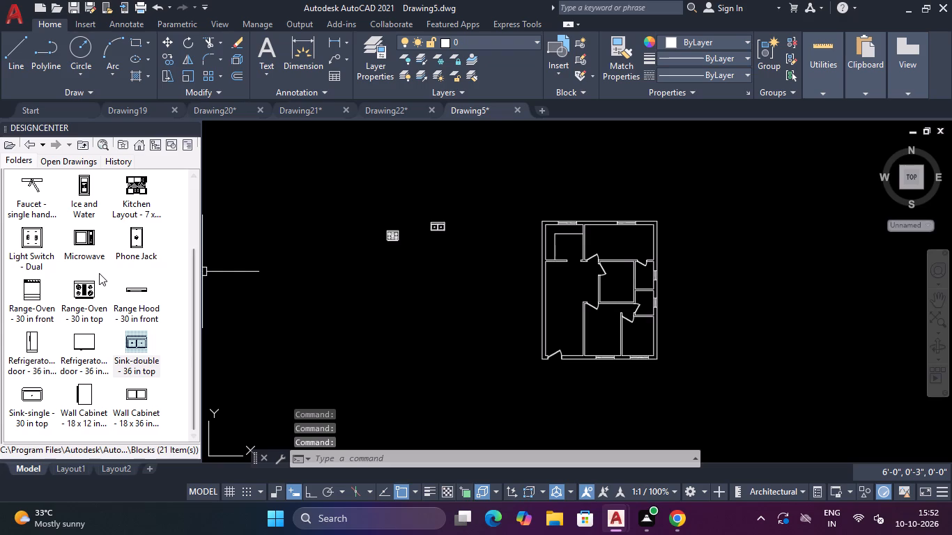
Insert the Bed - Queen block from the Home - Space Planner drawing's blocks, to the left of the range.
scroll(99, 273, "down", 3)
left_click(85, 150)
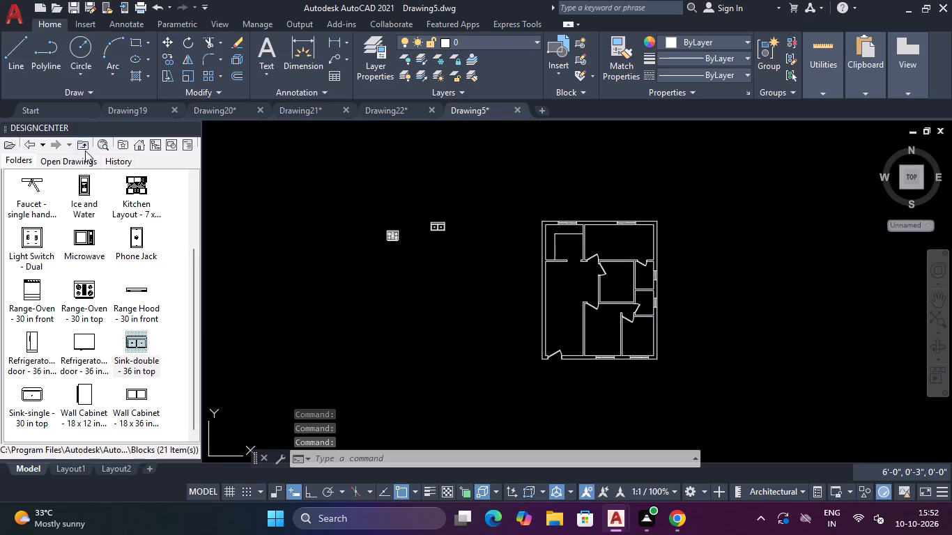
left_click(84, 144)
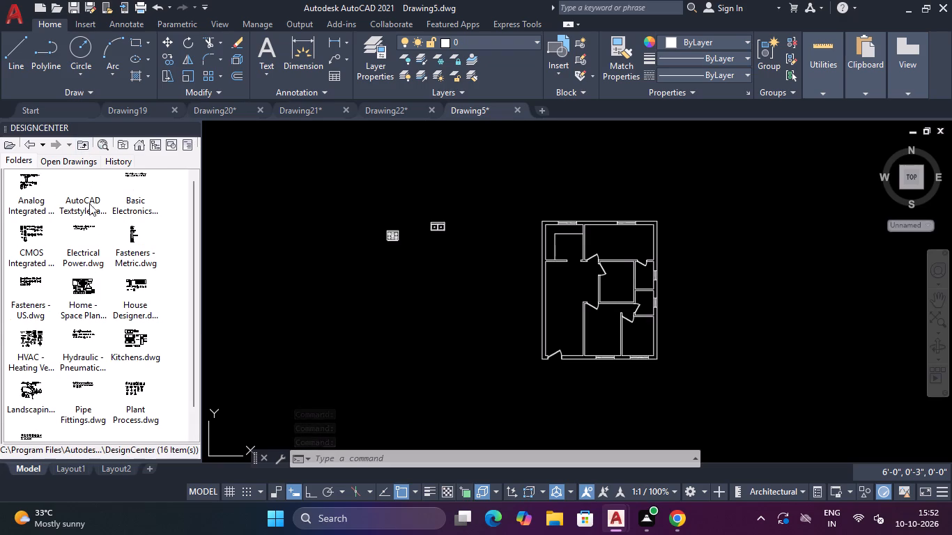
double_click(91, 290)
double_click(32, 188)
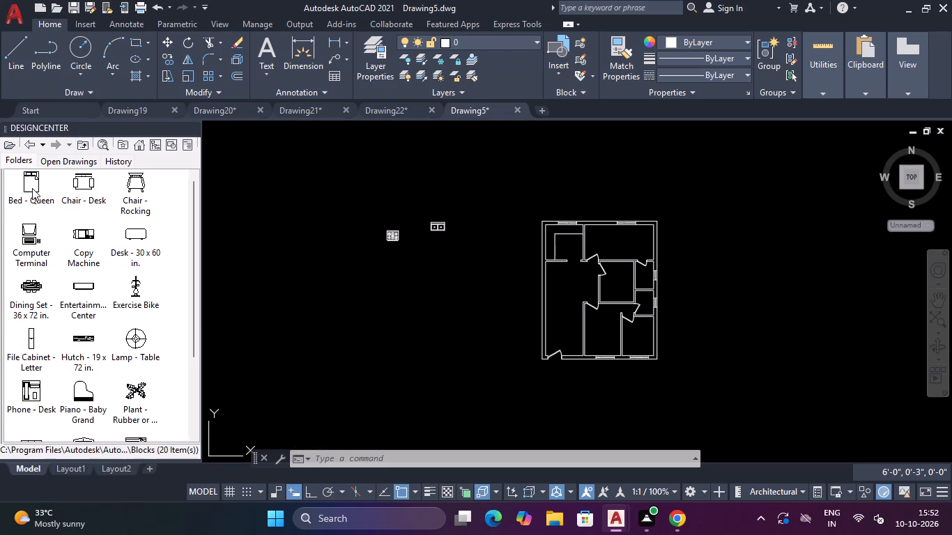
left_click_drag(28, 186, 318, 223)
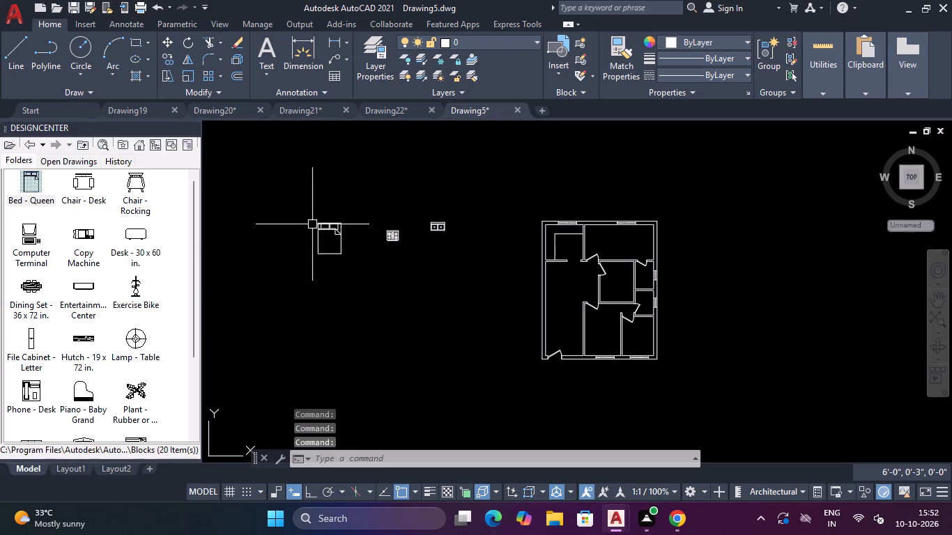
Insert the Toilet - top block from the House Designer drawing's blocks, below the range.
scroll(99, 239, "down", 3)
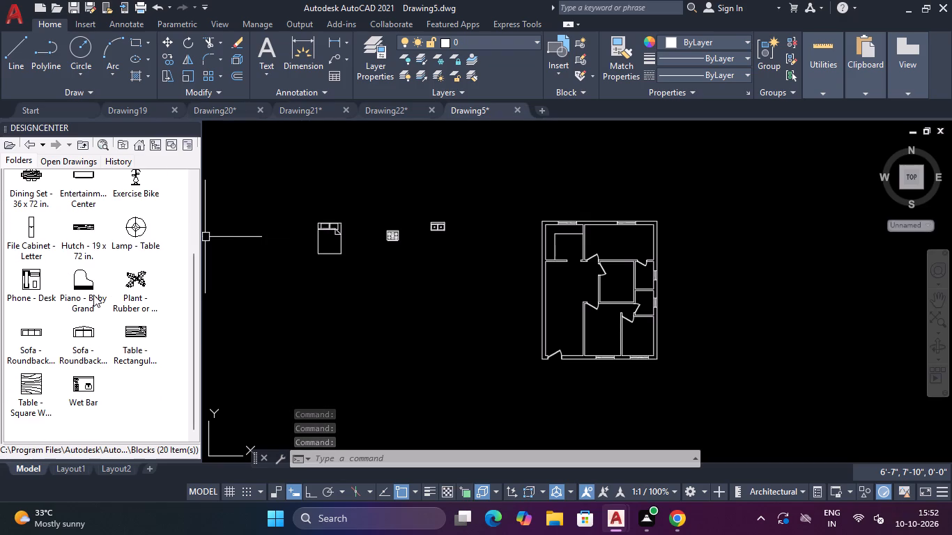
scroll(93, 293, "up", 3)
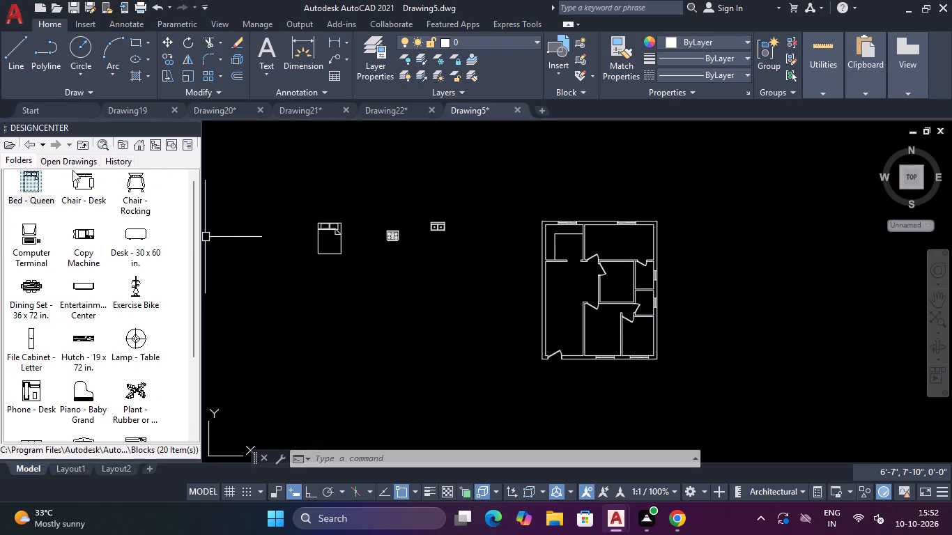
left_click(82, 147)
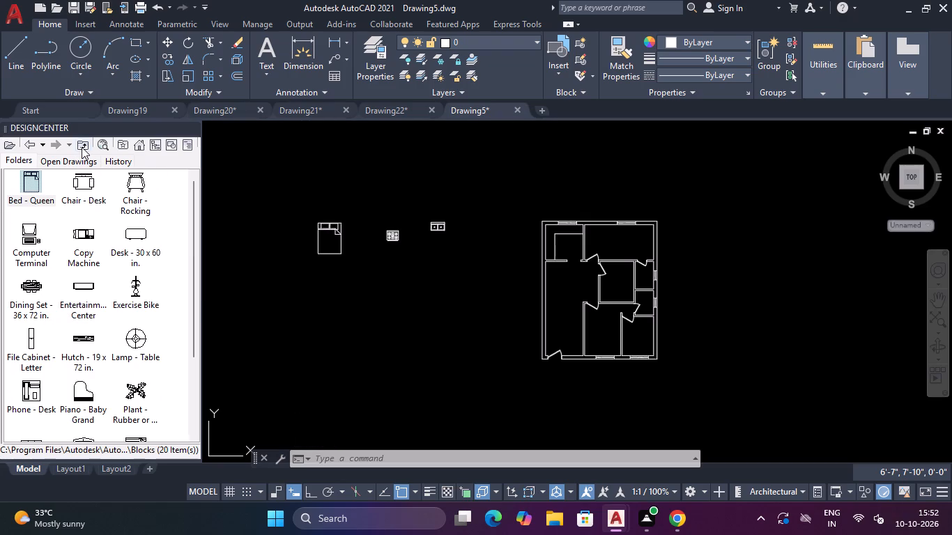
left_click(84, 148)
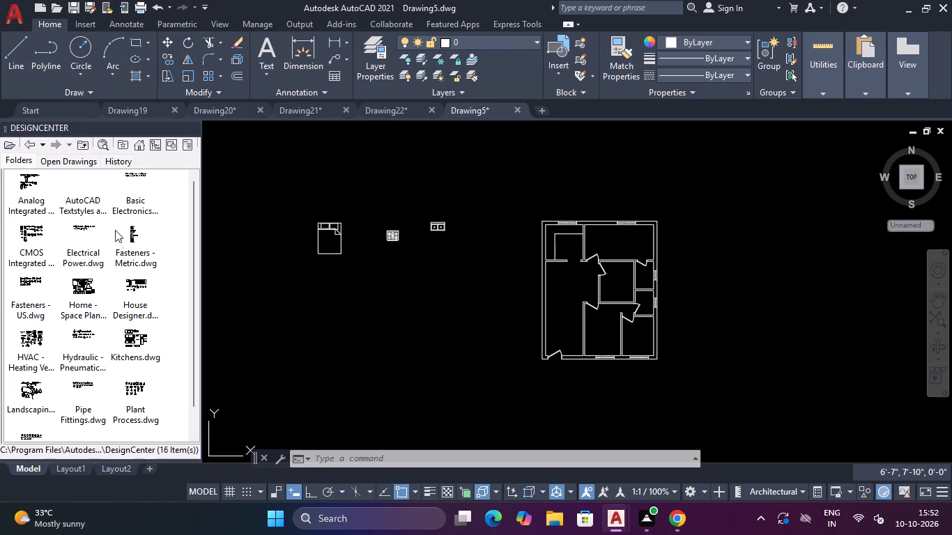
double_click(133, 287)
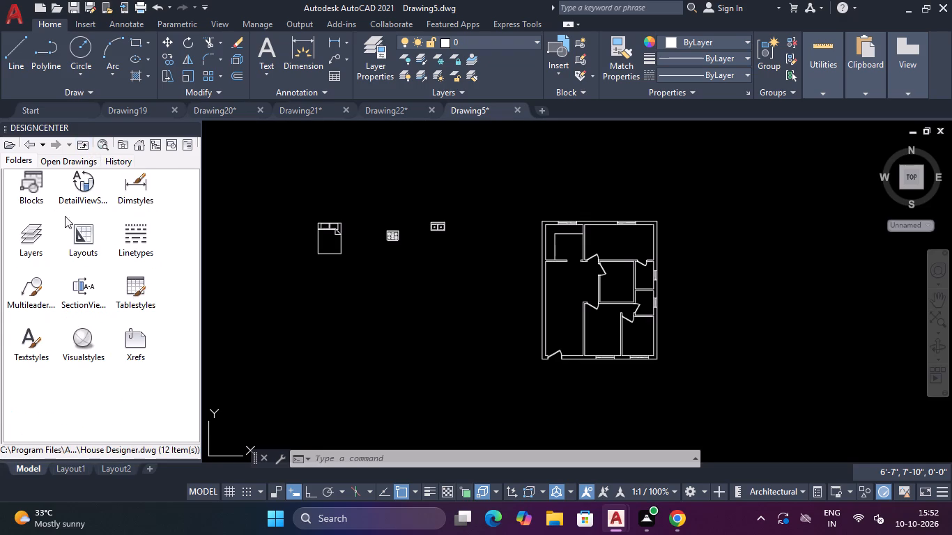
double_click(33, 185)
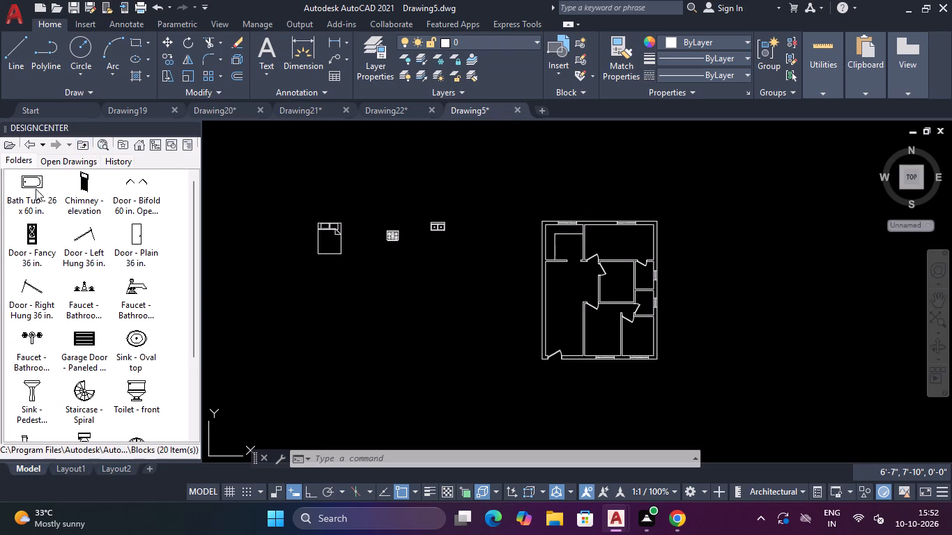
left_click(36, 189)
key("Escape")
scroll(71, 334, "down", 2)
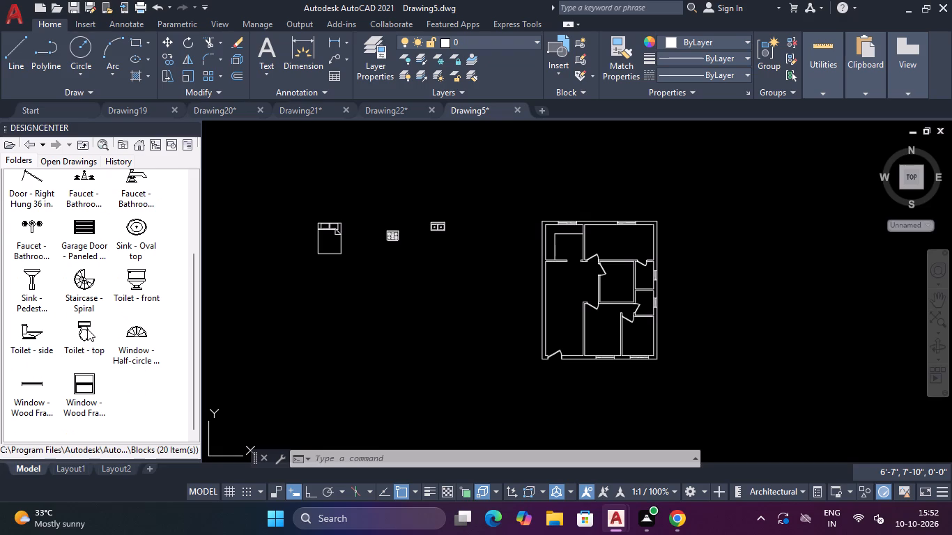
left_click_drag(87, 329, 395, 273)
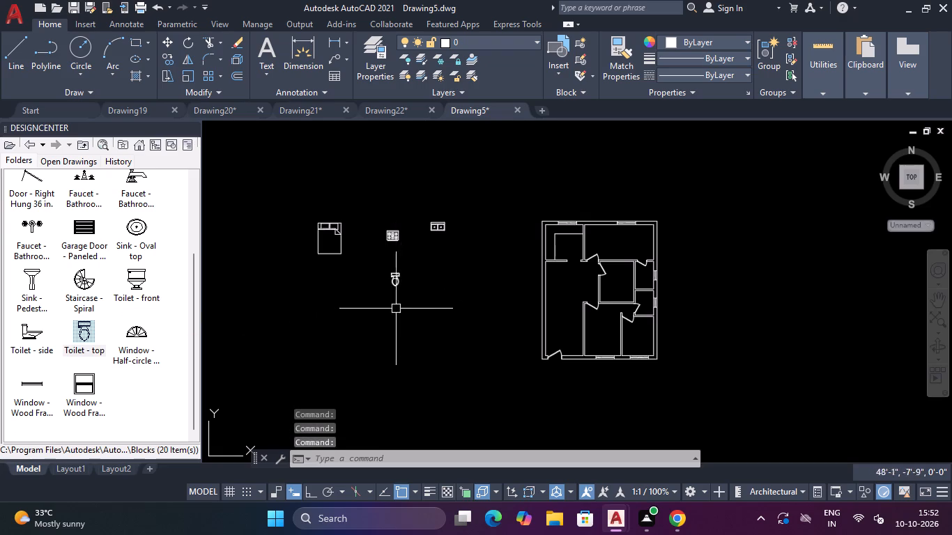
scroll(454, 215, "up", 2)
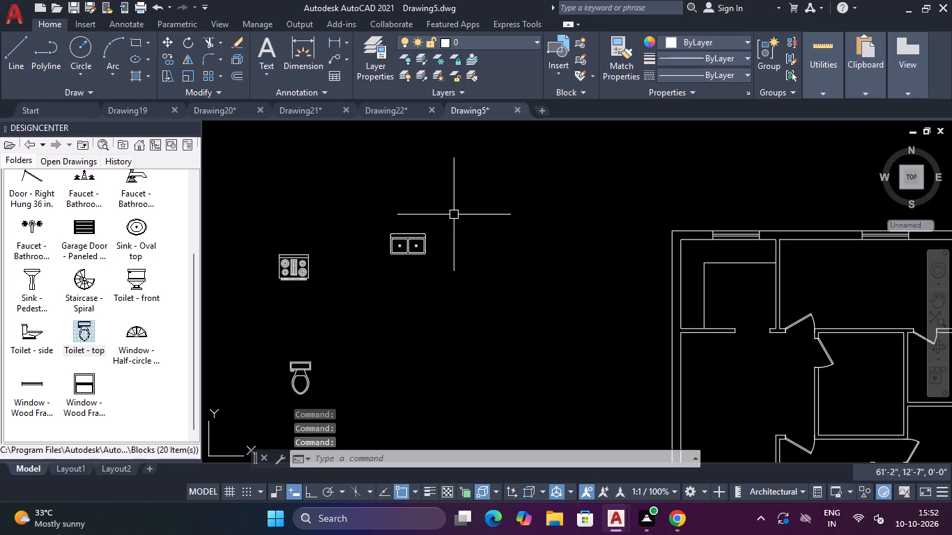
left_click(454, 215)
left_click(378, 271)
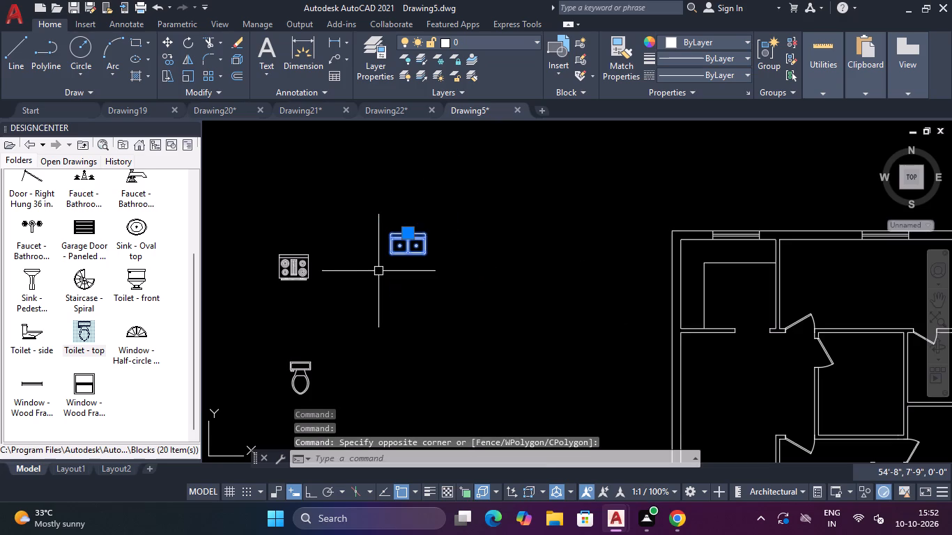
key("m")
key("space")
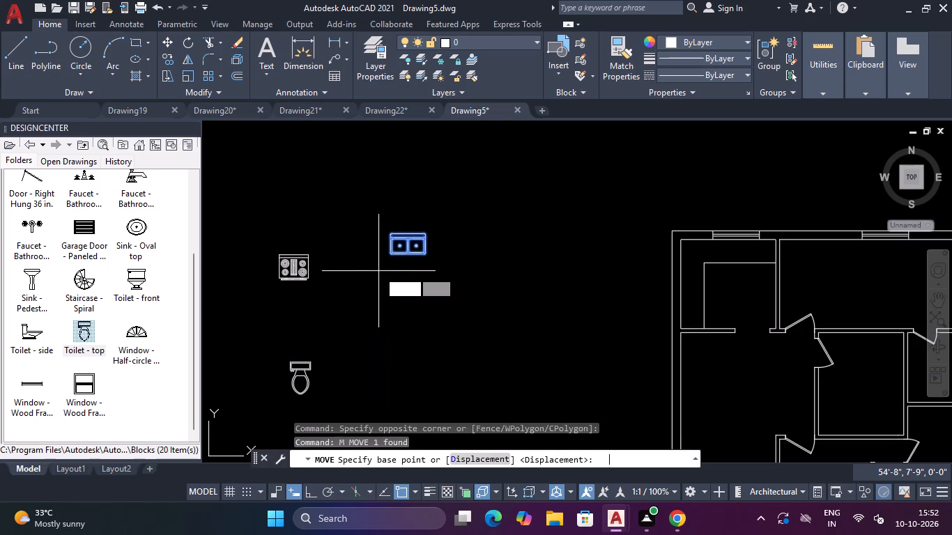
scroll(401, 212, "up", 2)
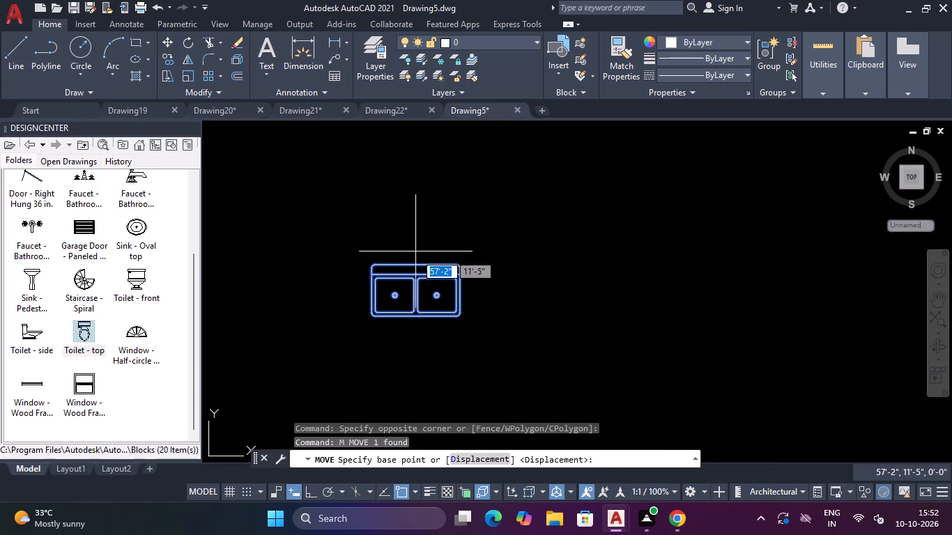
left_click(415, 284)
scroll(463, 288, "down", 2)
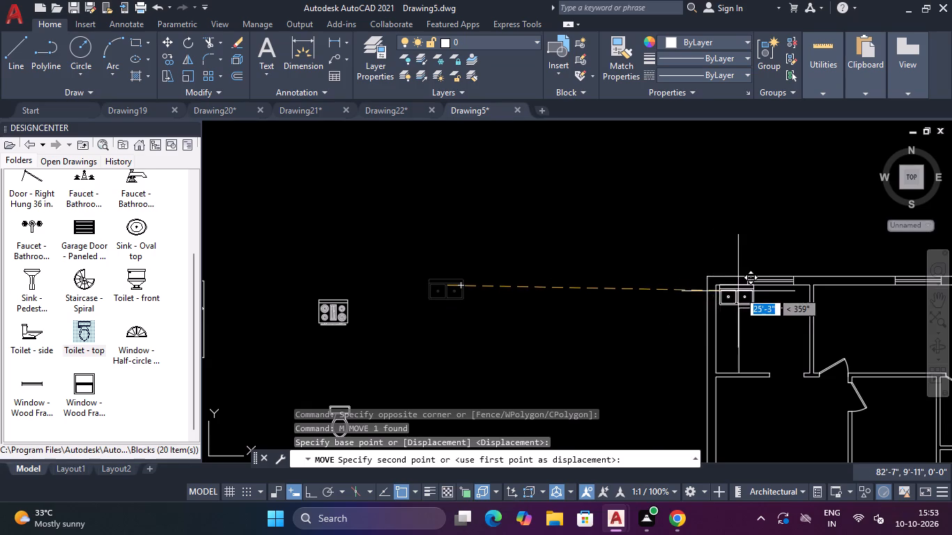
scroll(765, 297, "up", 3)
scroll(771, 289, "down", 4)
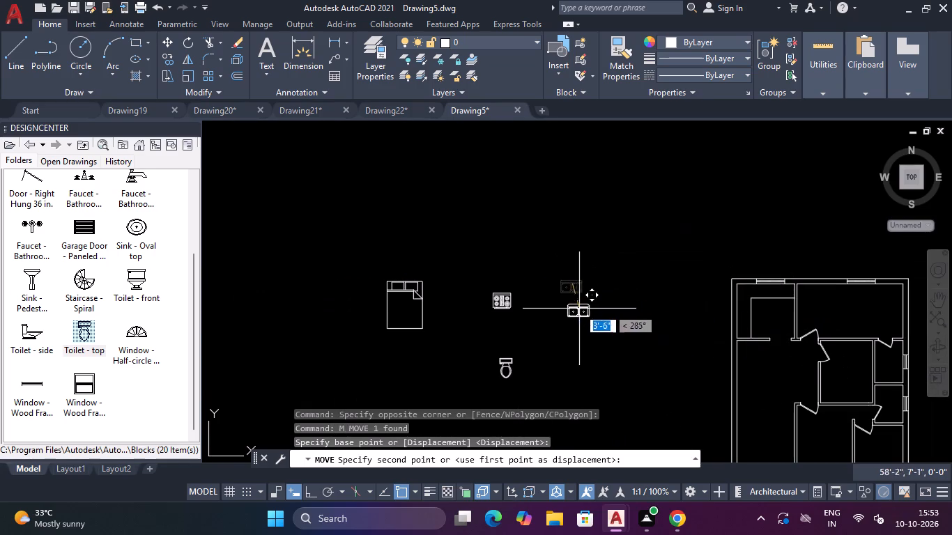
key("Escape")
Move the range block onto the kitchen counter, against the top wall below the window.
left_click(522, 287)
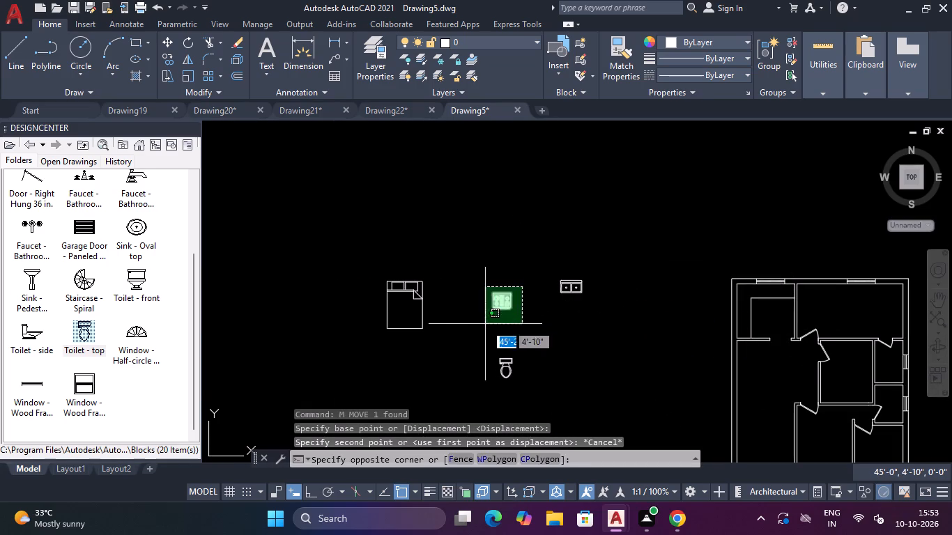
left_click(485, 324)
type("M")
key("space")
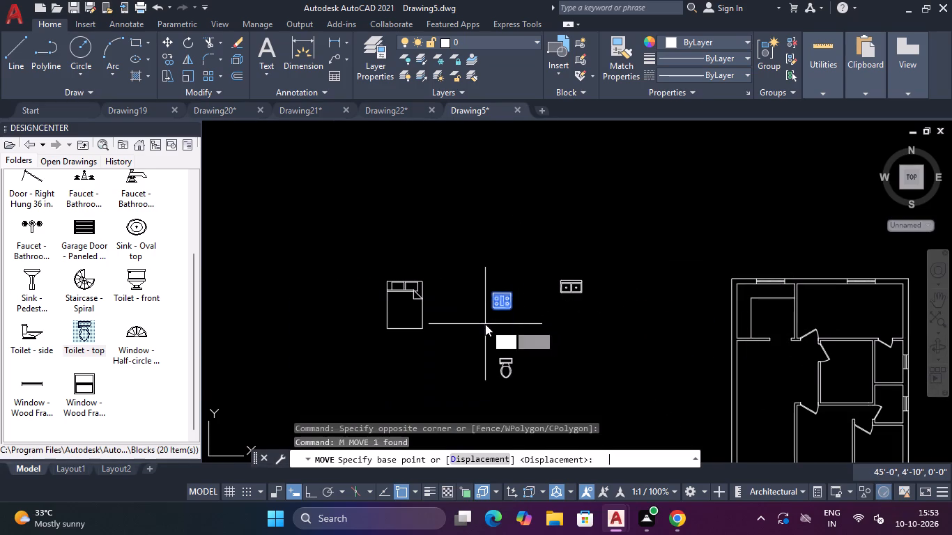
scroll(493, 299, "up", 4)
left_click(530, 280)
scroll(530, 281, "down", 3)
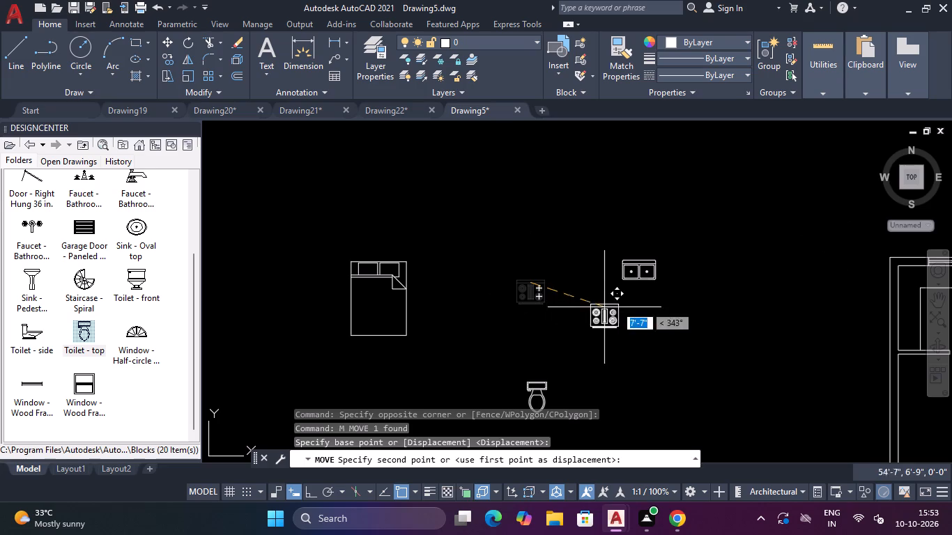
scroll(714, 265, "down", 2)
scroll(811, 278, "up", 4)
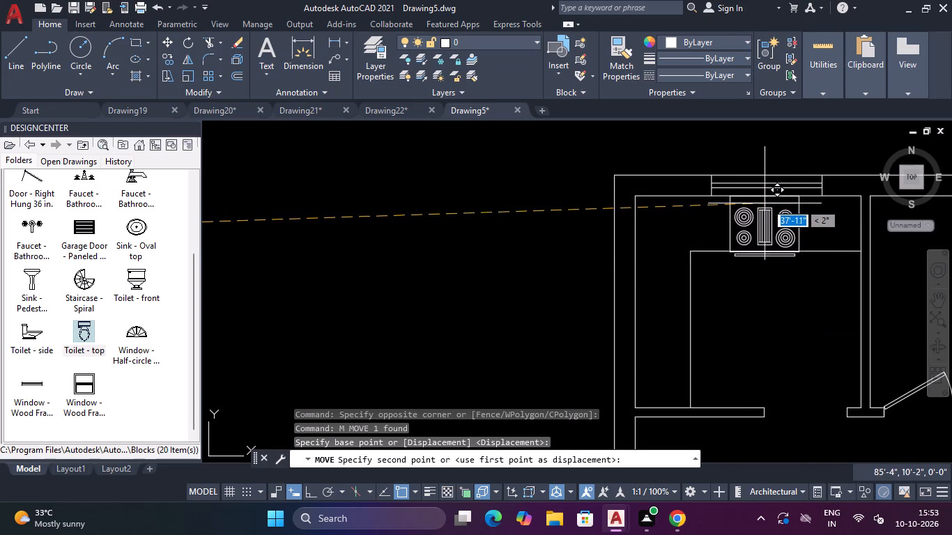
left_click(771, 203)
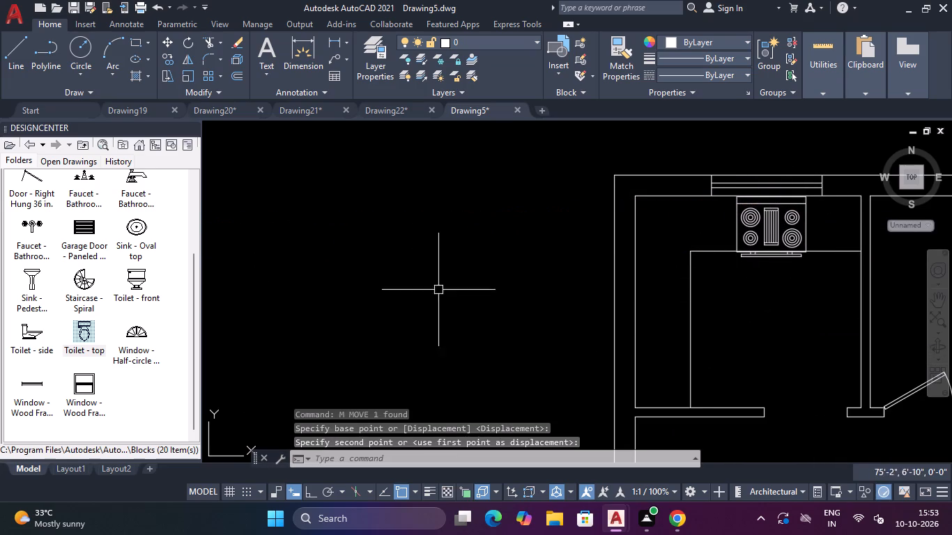
Rotate the double sink block 90° counterclockwise so its back edge faces left.
scroll(285, 205, "down", 4)
left_click_drag(247, 153, 247, 162)
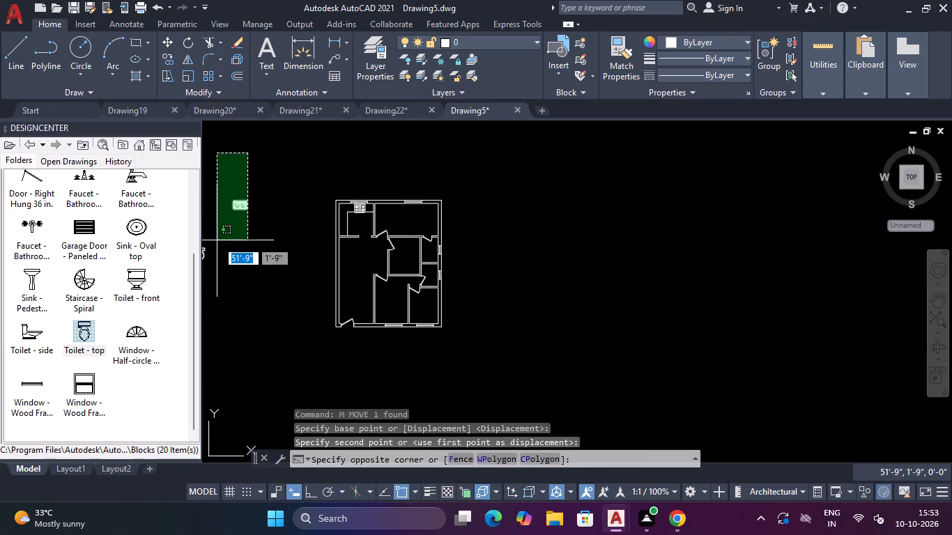
left_click(216, 241)
type("RO")
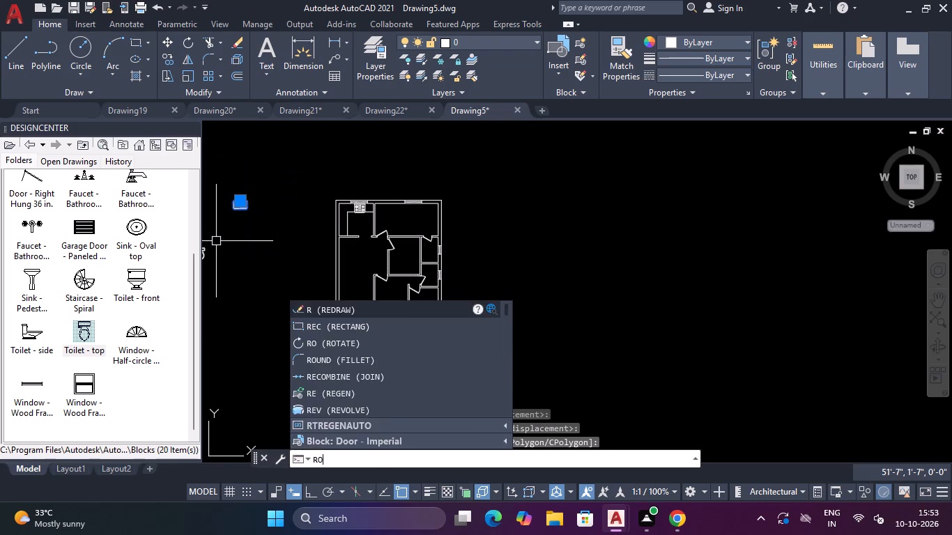
key("Return")
scroll(223, 213, "down", 2)
scroll(222, 209, "up", 3)
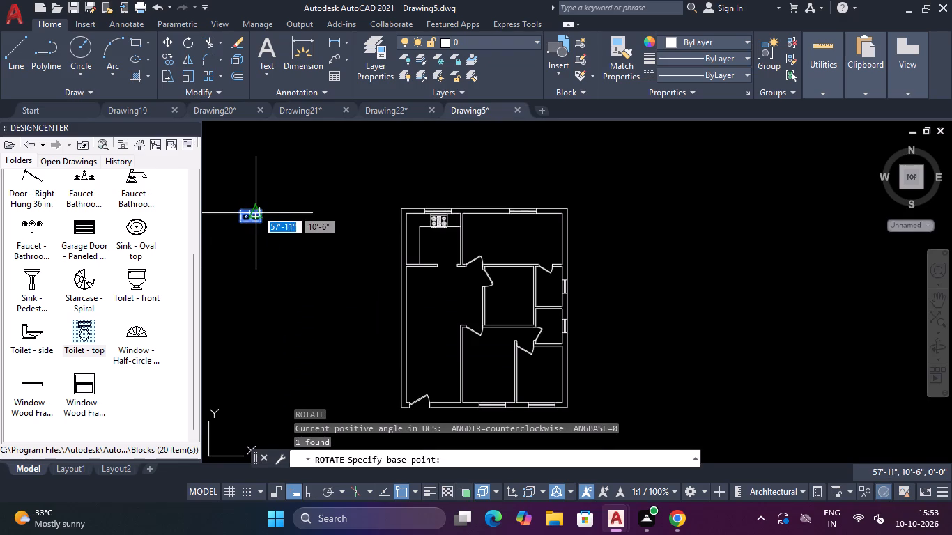
scroll(261, 206, "up", 2)
left_click(259, 215)
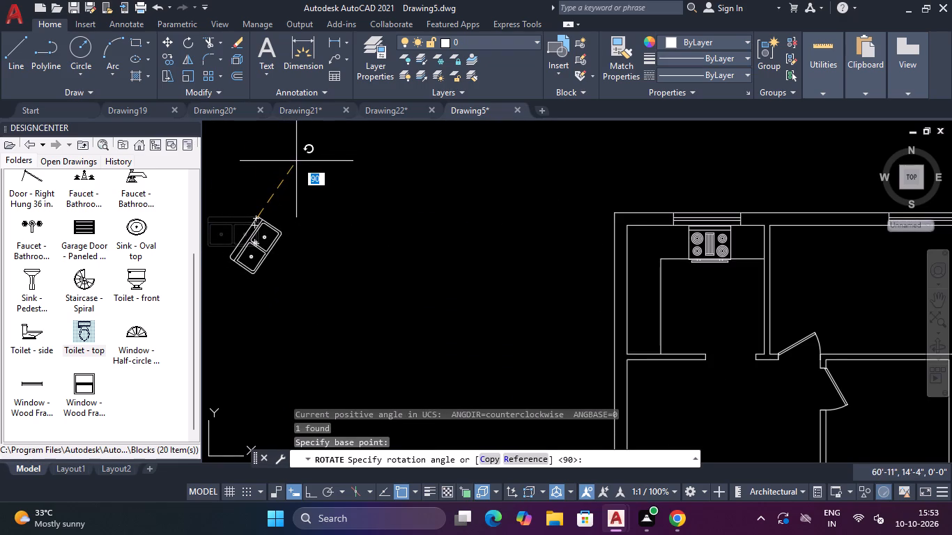
key("F8")
left_click(276, 160)
key("Escape")
key("Escape")
Move the rotated double sink by its back edge midpoint onto the kitchen counter's left leg, against the left wall.
left_click(279, 160)
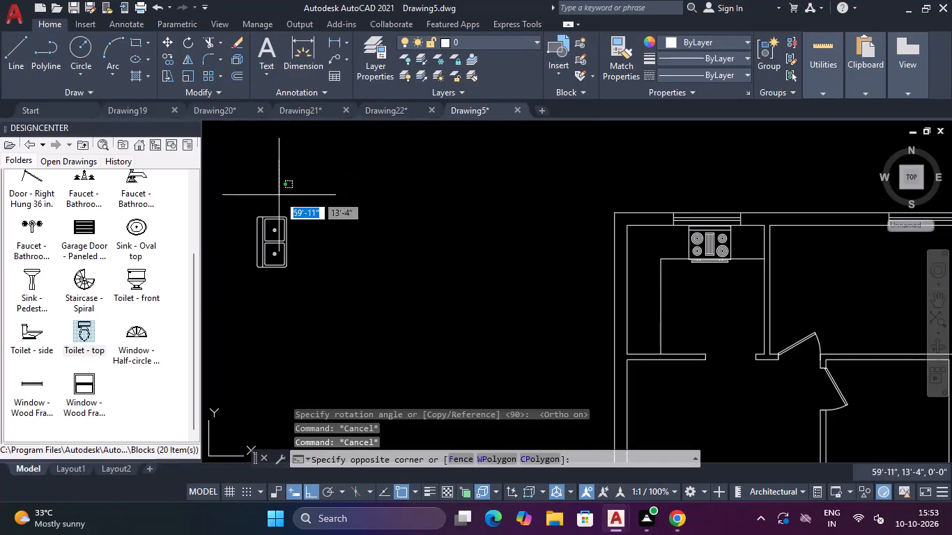
left_click(256, 286)
type("M")
key("space")
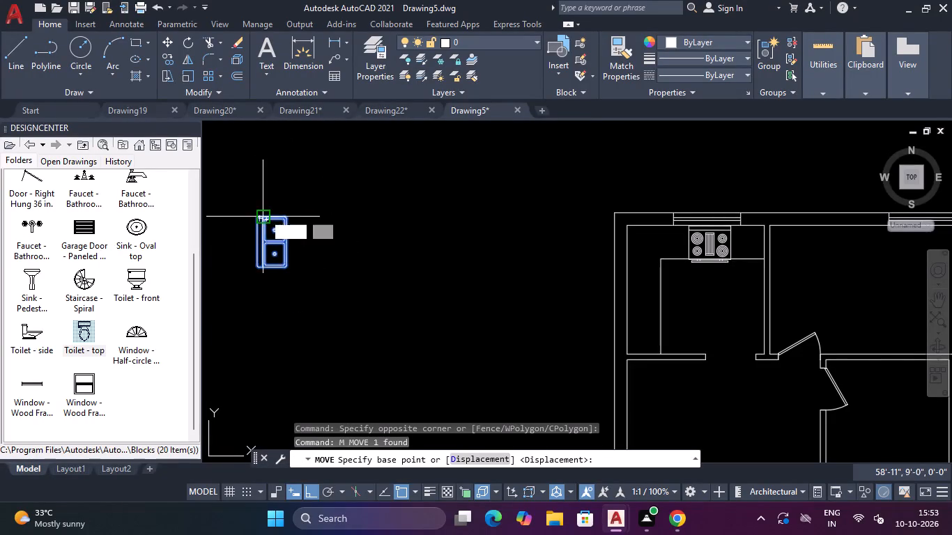
scroll(256, 222, "up", 3)
left_click(255, 299)
scroll(267, 298, "down", 5)
scroll(387, 320, "up", 2)
key("F8")
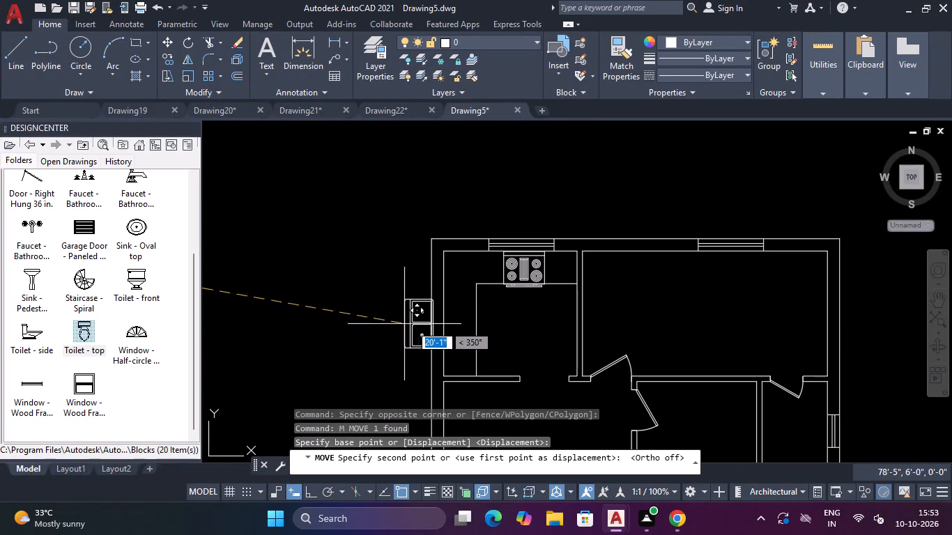
scroll(447, 316, "up", 2)
scroll(440, 339, "down", 1)
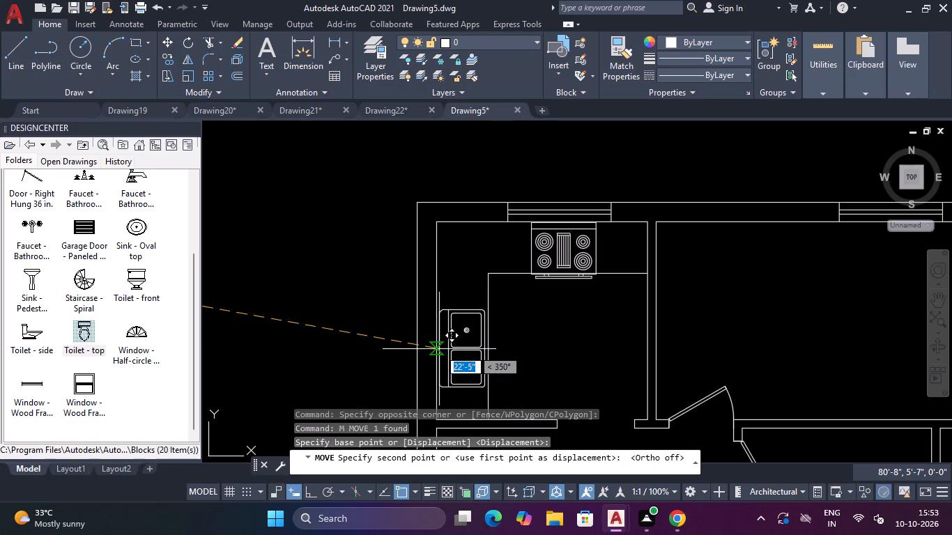
left_click(439, 349)
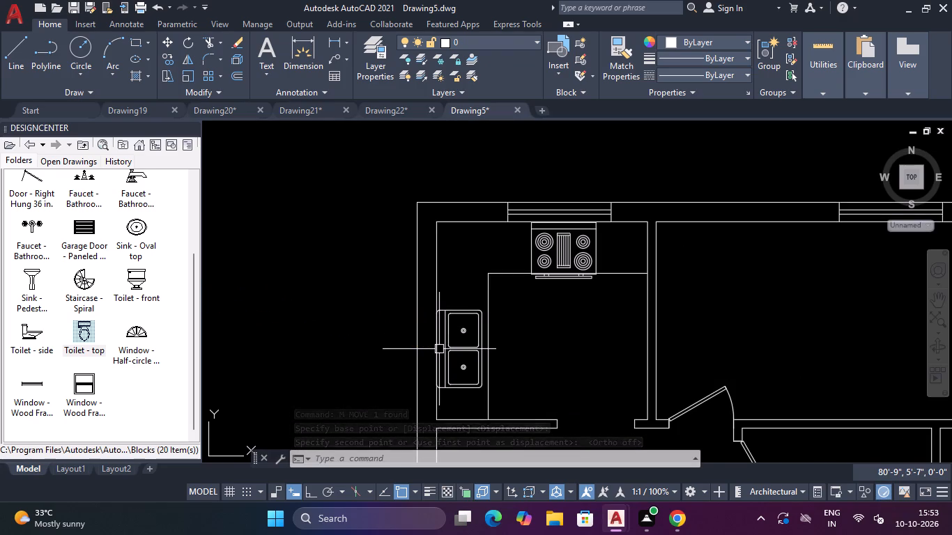
Draw a rectangle about 2' by 3' in the bottom right corner of the upper small room, starting at the window wall.
scroll(484, 334, "down", 3)
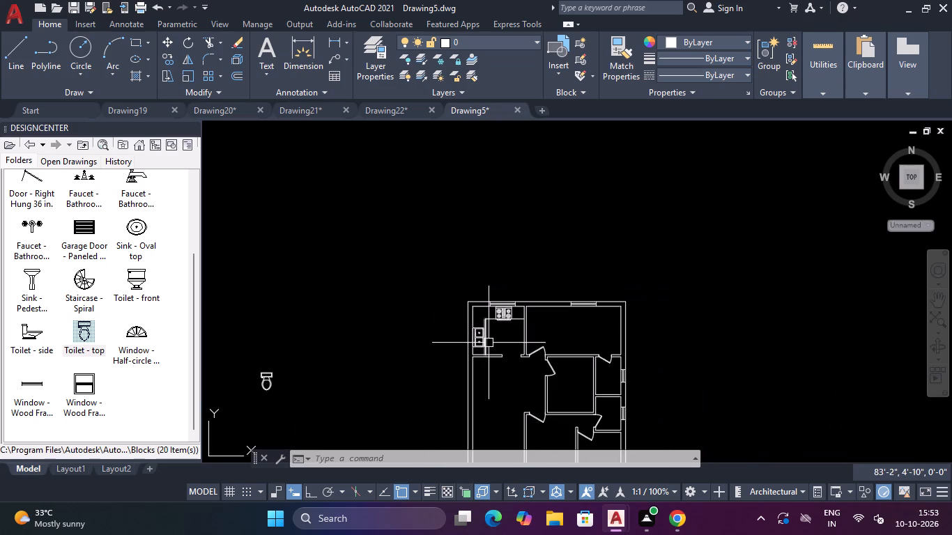
scroll(383, 366, "down", 2)
scroll(474, 373, "up", 1)
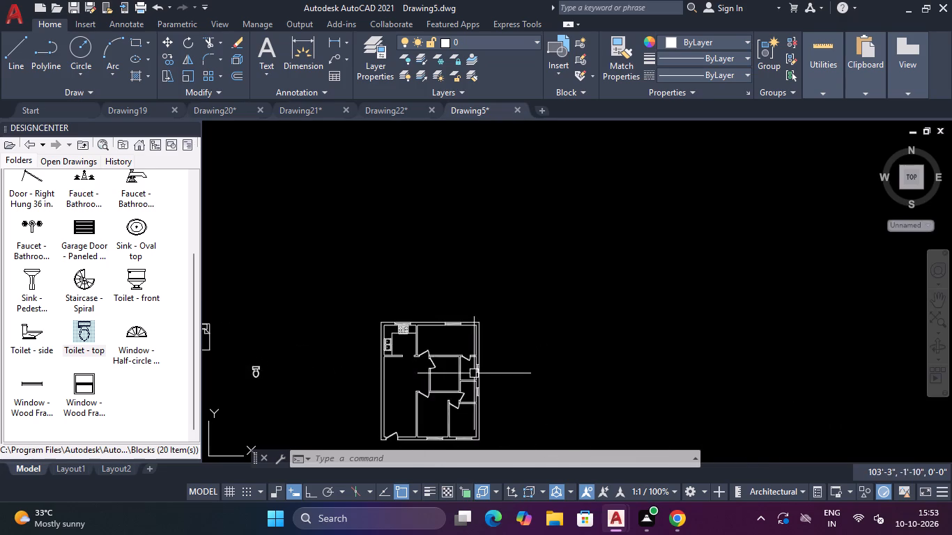
scroll(474, 373, "up", 1)
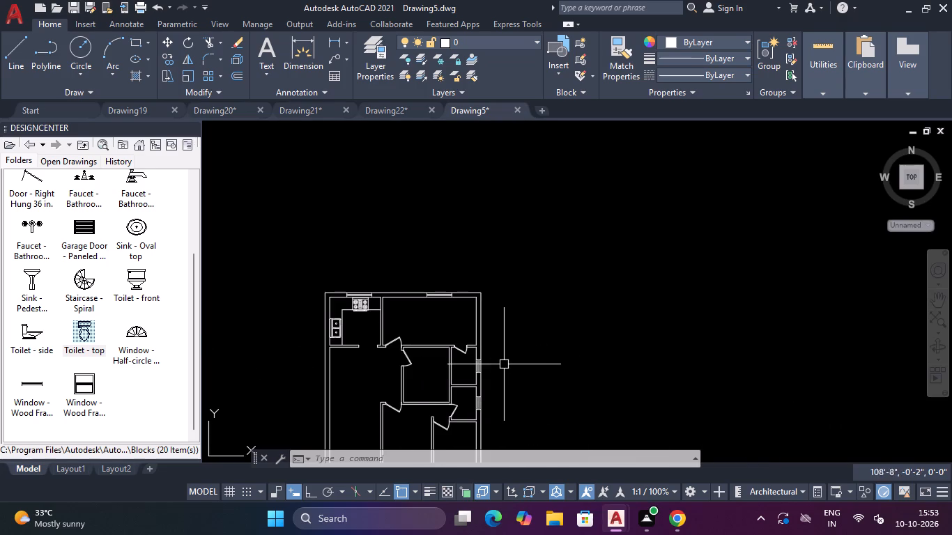
scroll(479, 364, "up", 2)
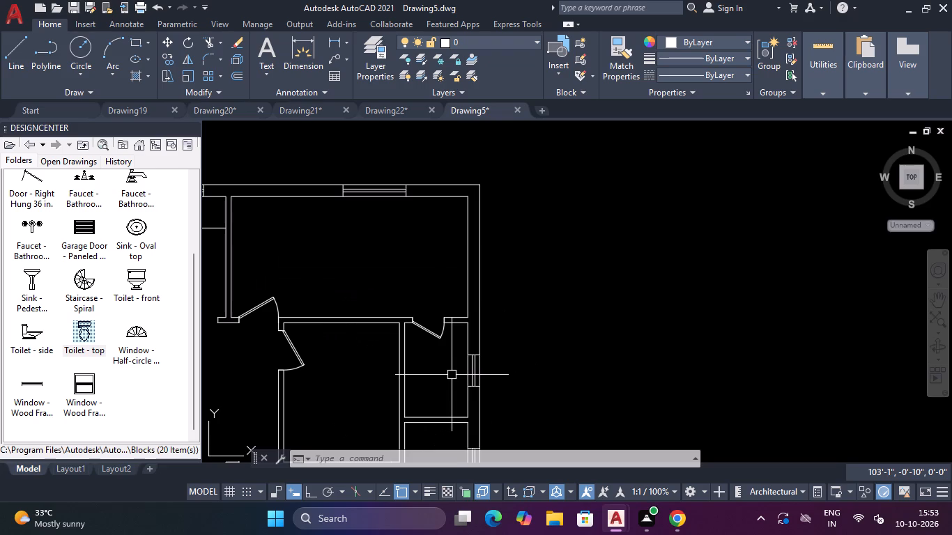
scroll(452, 375, "up", 1)
key("Escape")
key("Escape")
type("REC")
key("space")
scroll(473, 379, "up", 1)
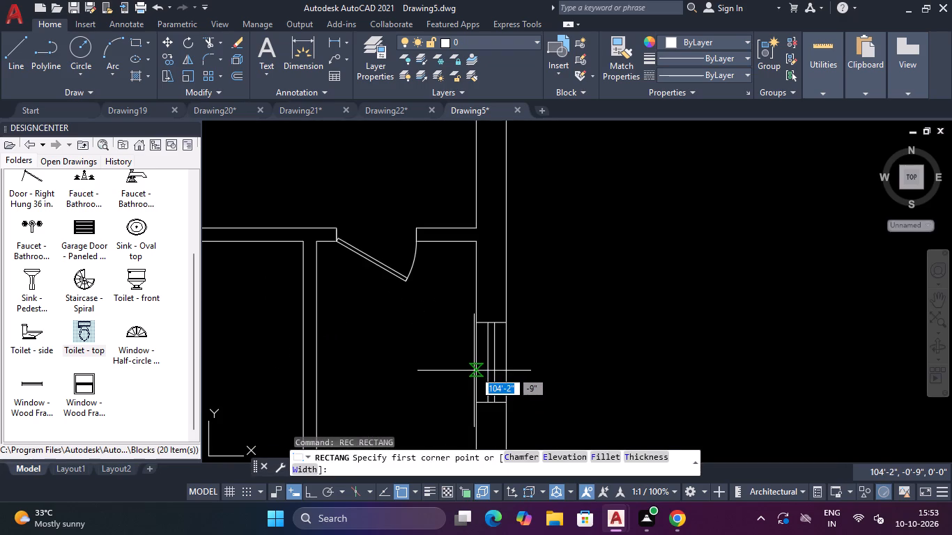
left_click(474, 360)
scroll(459, 370, "down", 2)
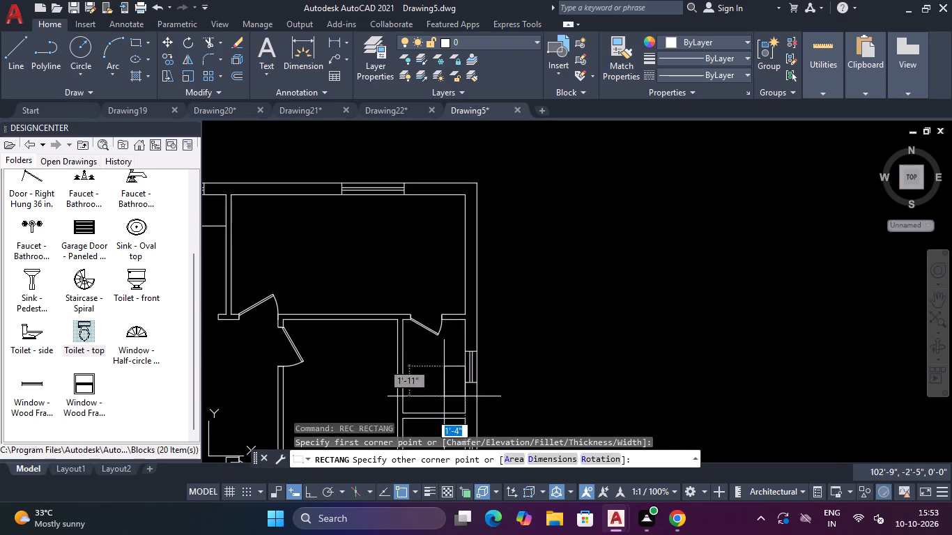
left_click(433, 412)
key("Escape")
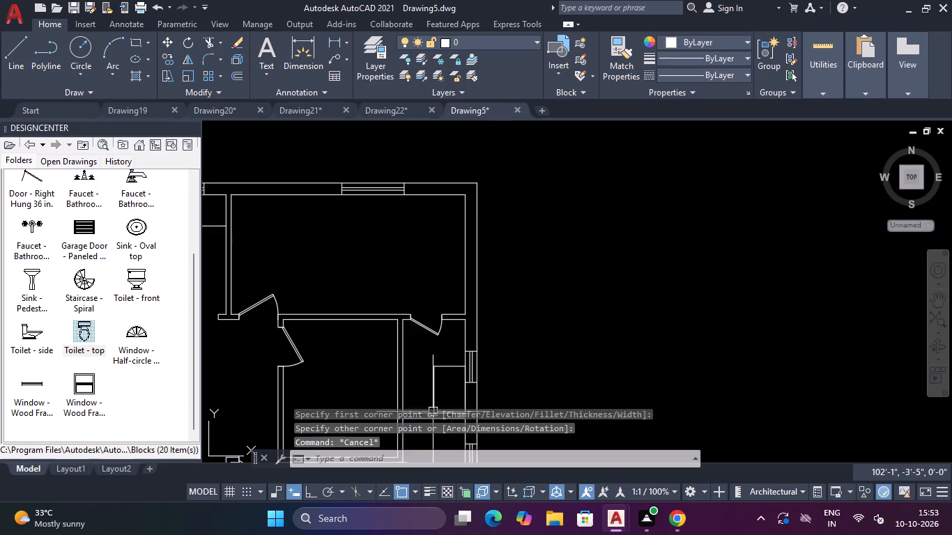
Draw a rectangle about 2' by 2'-8" in the bottom right corner of the lower small room, starting at the window wall.
scroll(438, 391, "down", 3)
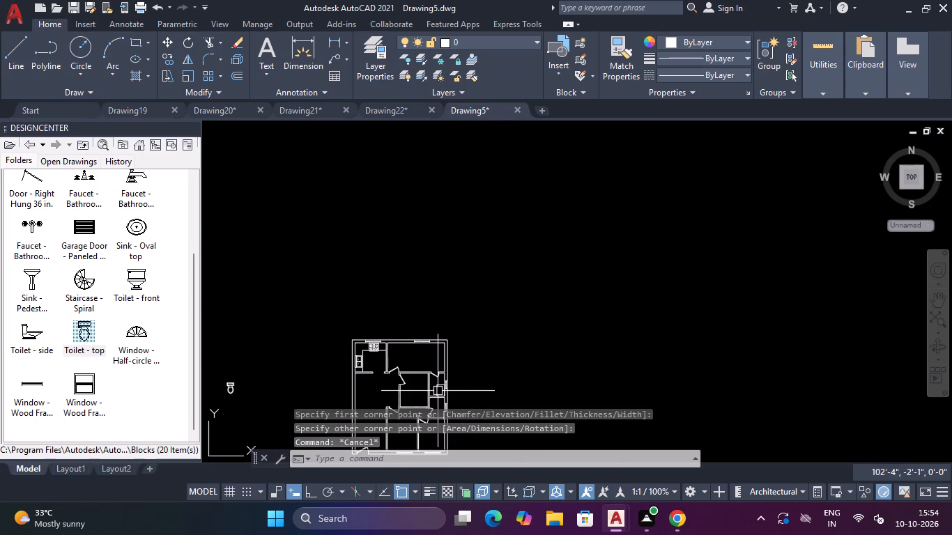
scroll(438, 391, "down", 3)
scroll(436, 402, "up", 7)
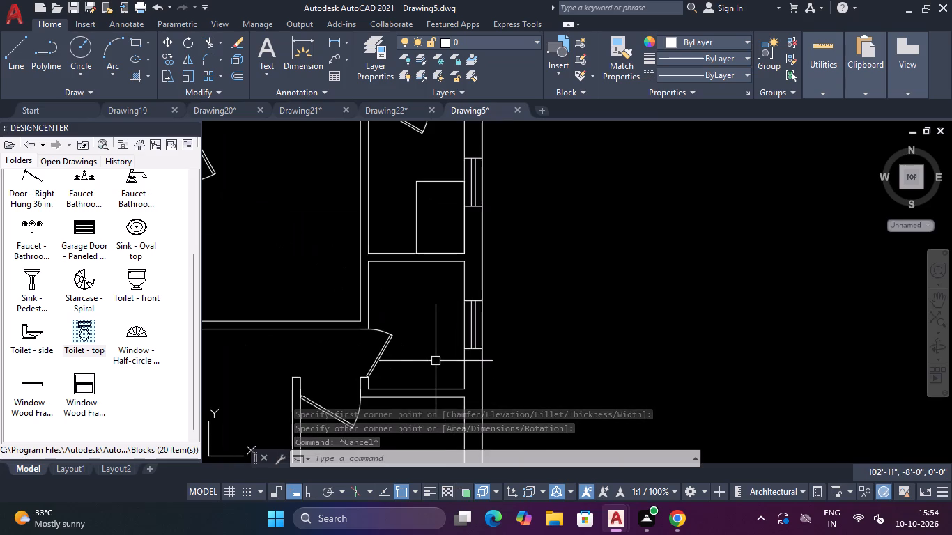
type("REC")
key("space")
left_click(465, 320)
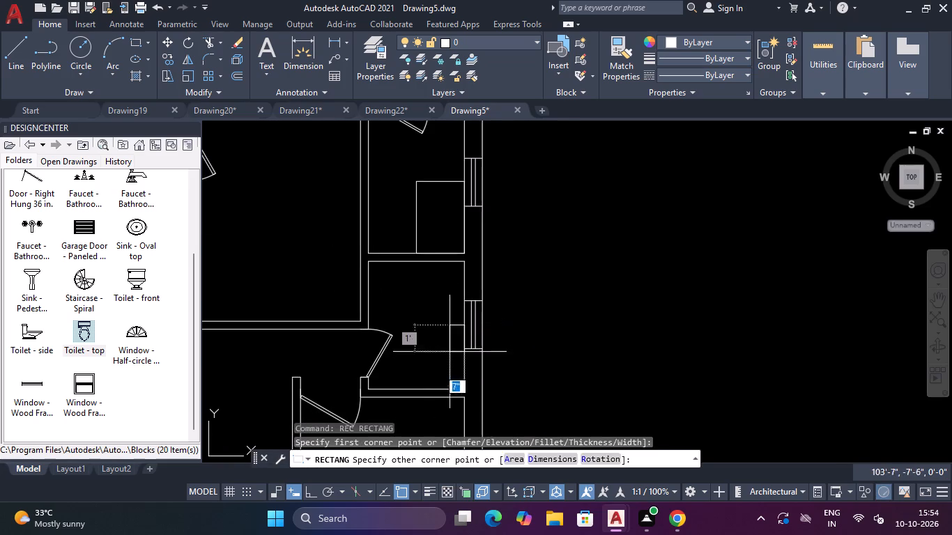
left_click(420, 389)
key("Escape")
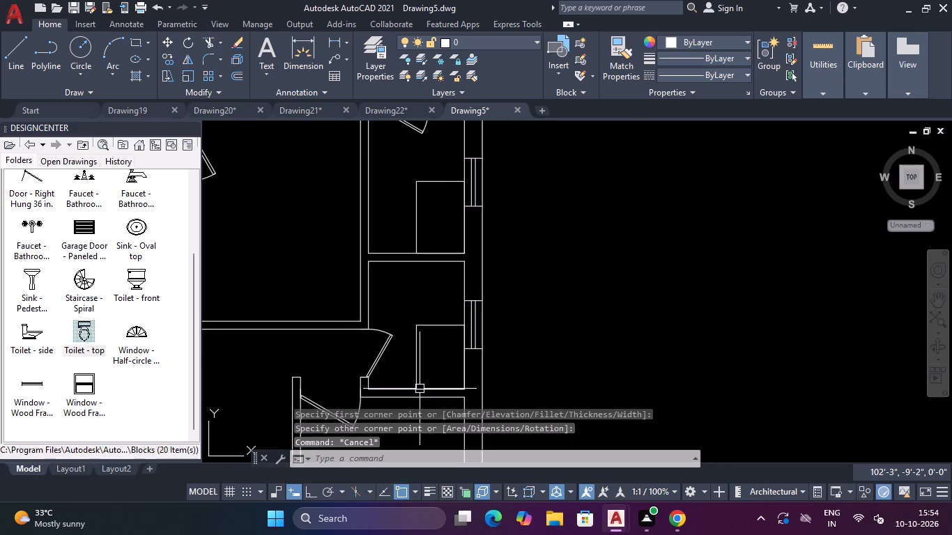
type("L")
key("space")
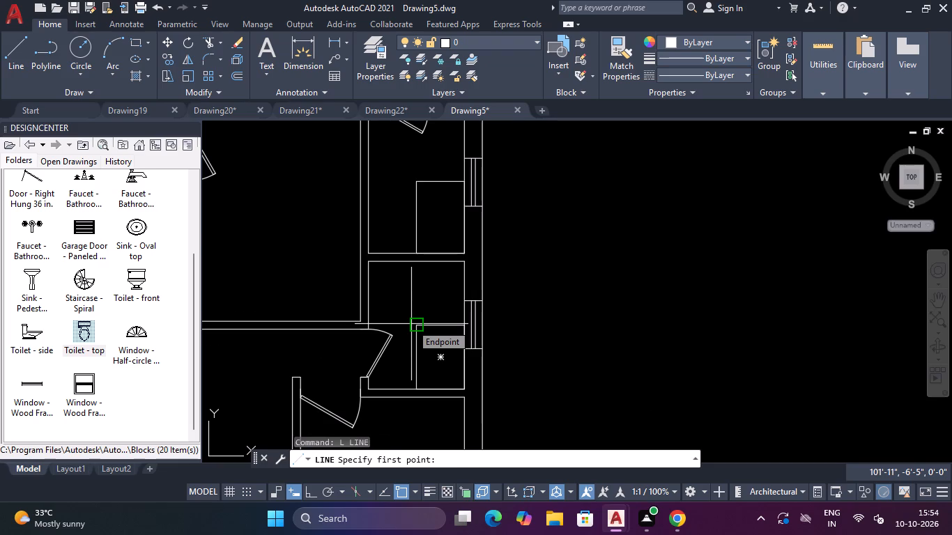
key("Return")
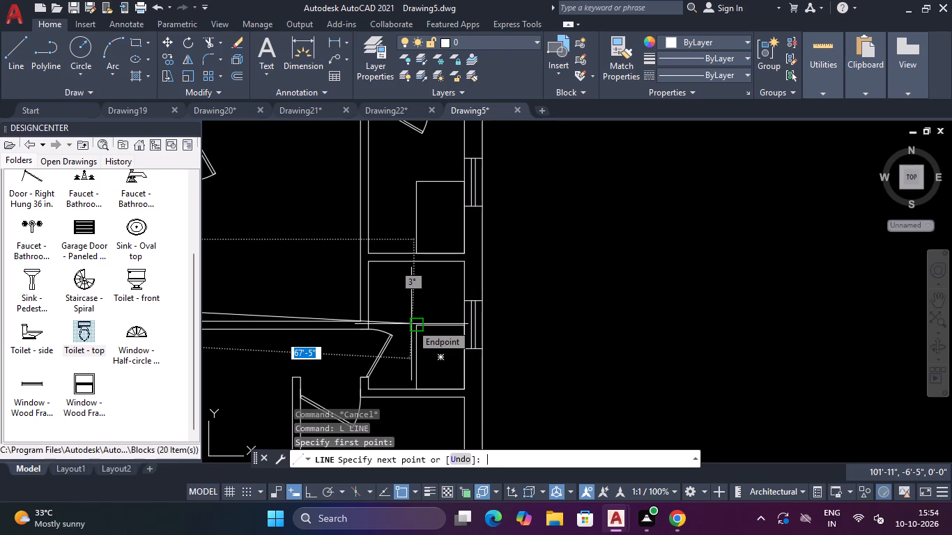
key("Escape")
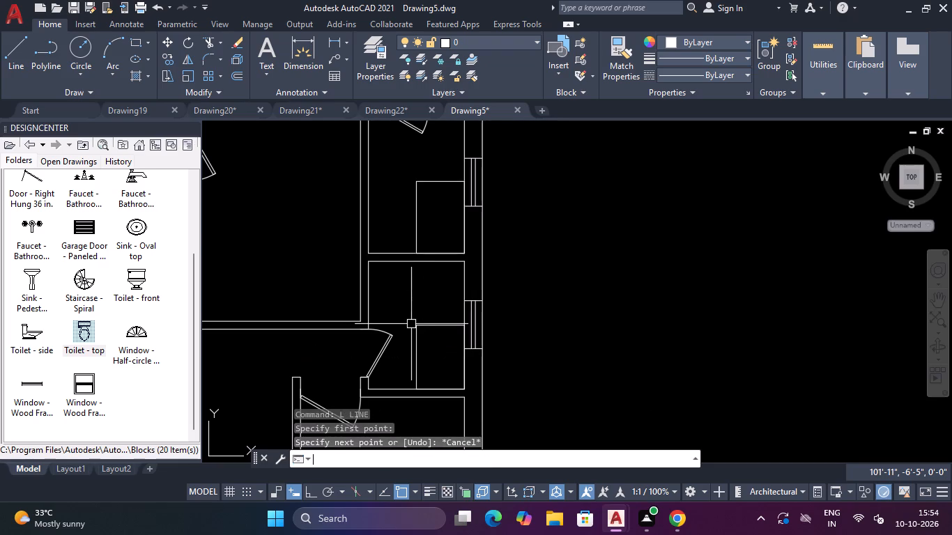
Draw both diagonals across the rectangle in the lower small room, from corner to corner, as two crossing lines.
type("L")
key("space")
scroll(411, 324, "up", 2)
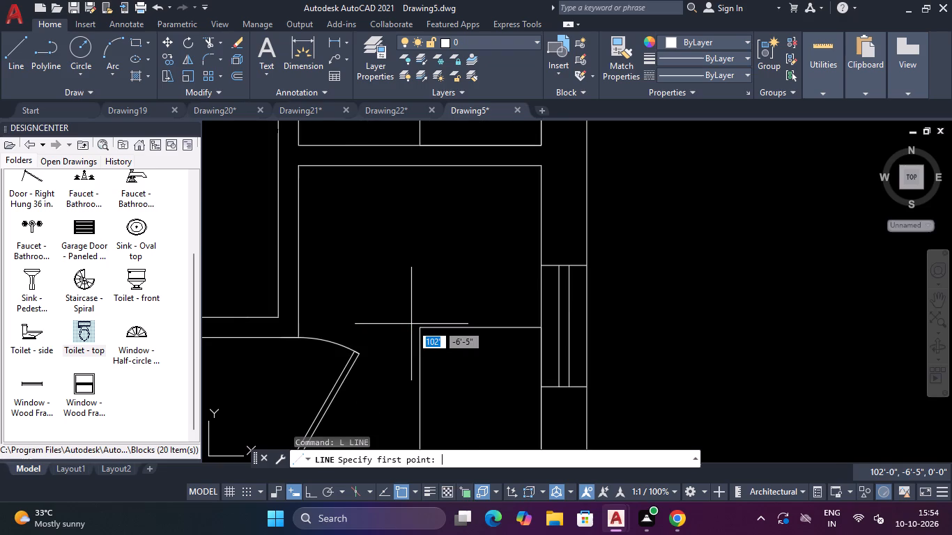
left_click(422, 329)
scroll(427, 341, "down", 3)
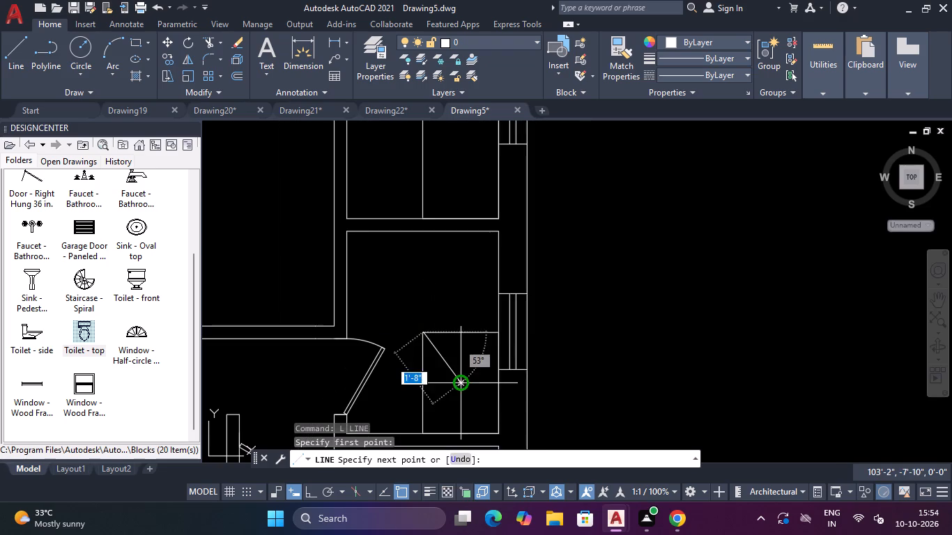
left_click(505, 436)
key("Escape")
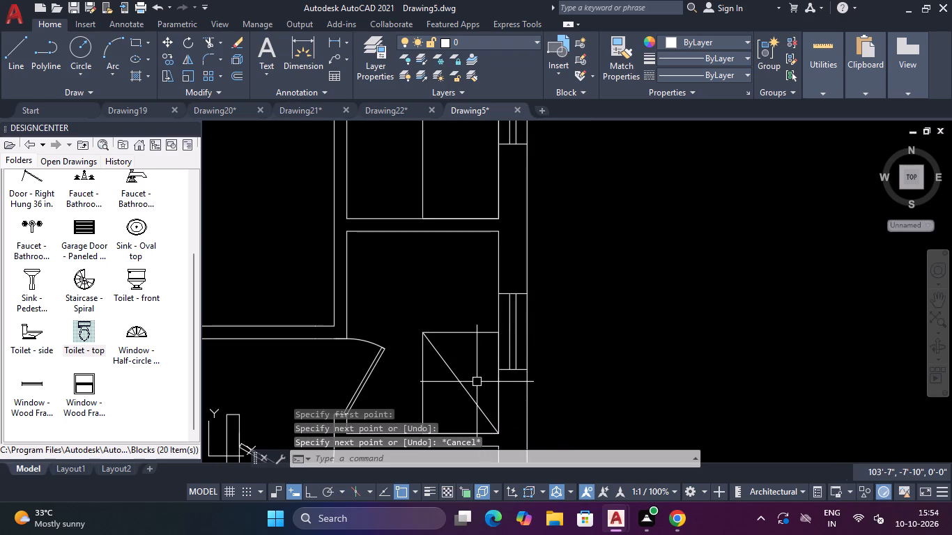
key("space")
scroll(491, 348, "up", 2)
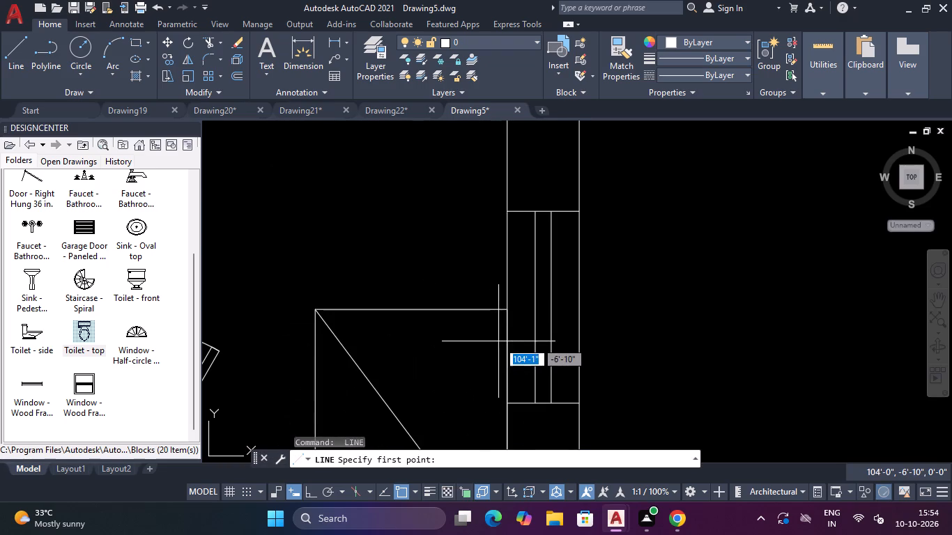
left_click(508, 311)
scroll(455, 371, "down", 5)
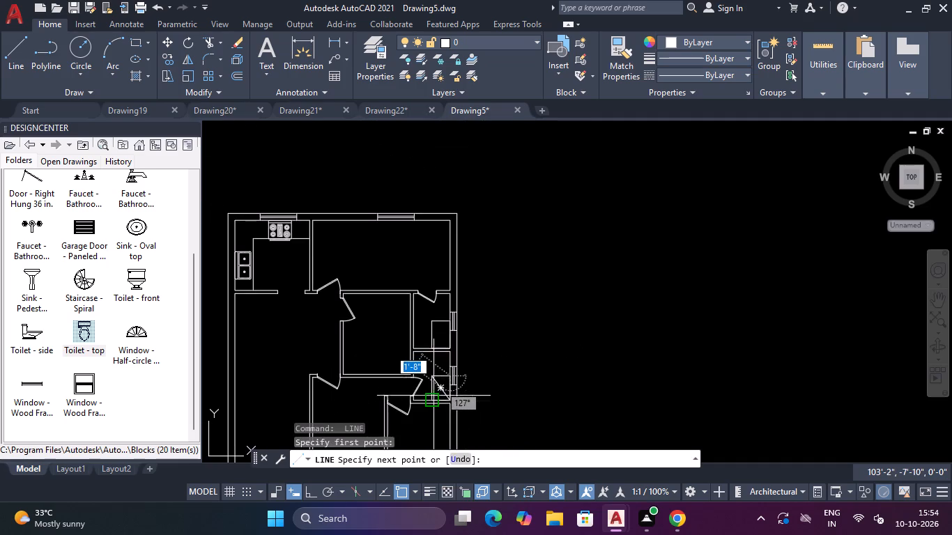
scroll(431, 401, "up", 4)
left_click(425, 399)
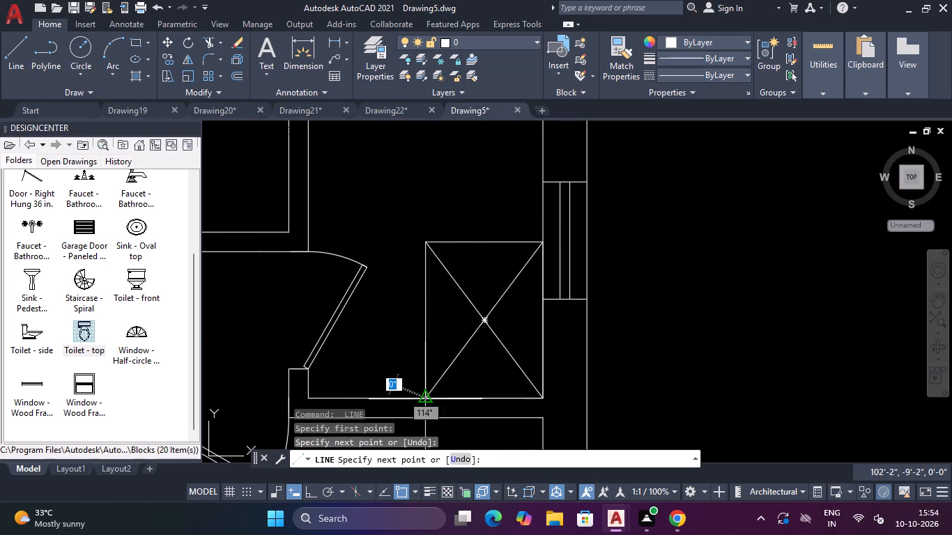
key("Escape")
Draw both corner-to-corner diagonals across the rectangle in the upper small room.
scroll(456, 295, "down", 4)
key("space")
scroll(442, 251, "up", 3)
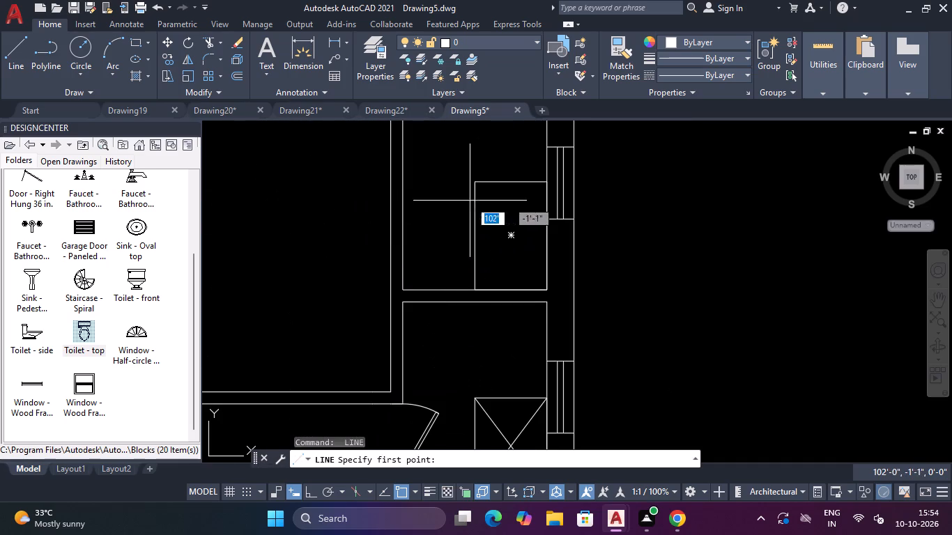
left_click(474, 177)
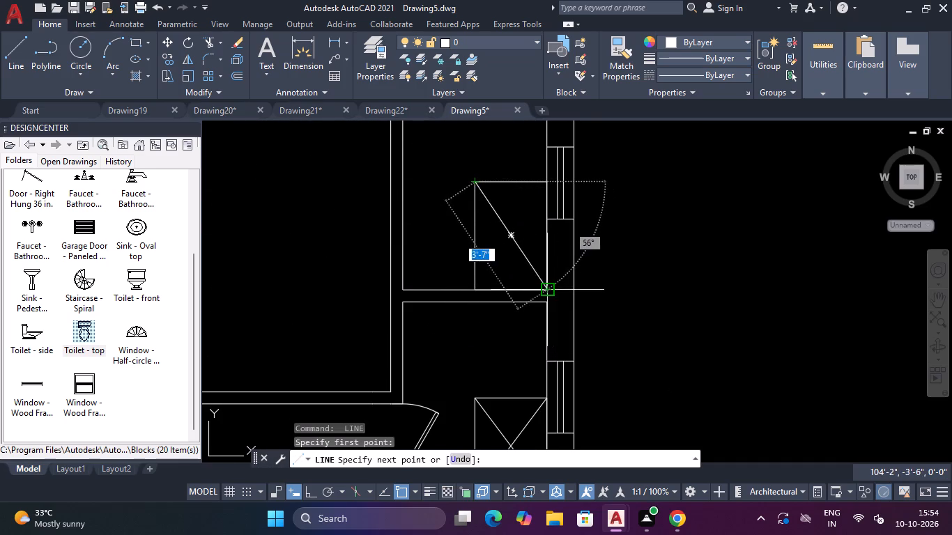
left_click(549, 289)
key("Escape")
key("space")
left_click(545, 183)
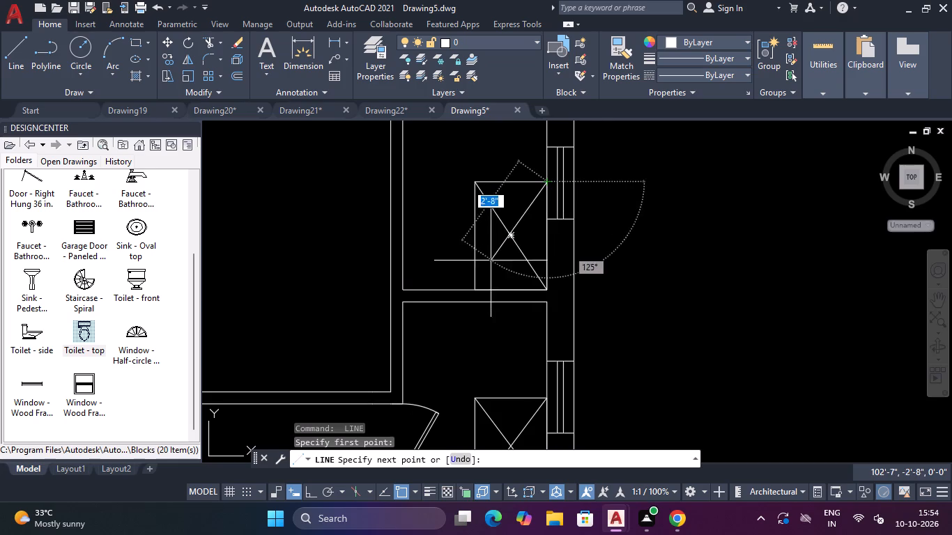
left_click(478, 288)
key("Escape")
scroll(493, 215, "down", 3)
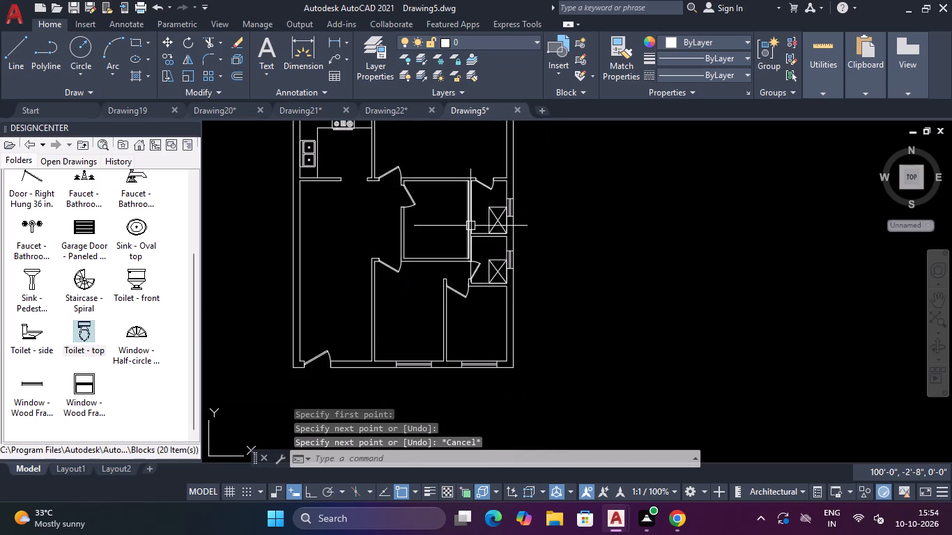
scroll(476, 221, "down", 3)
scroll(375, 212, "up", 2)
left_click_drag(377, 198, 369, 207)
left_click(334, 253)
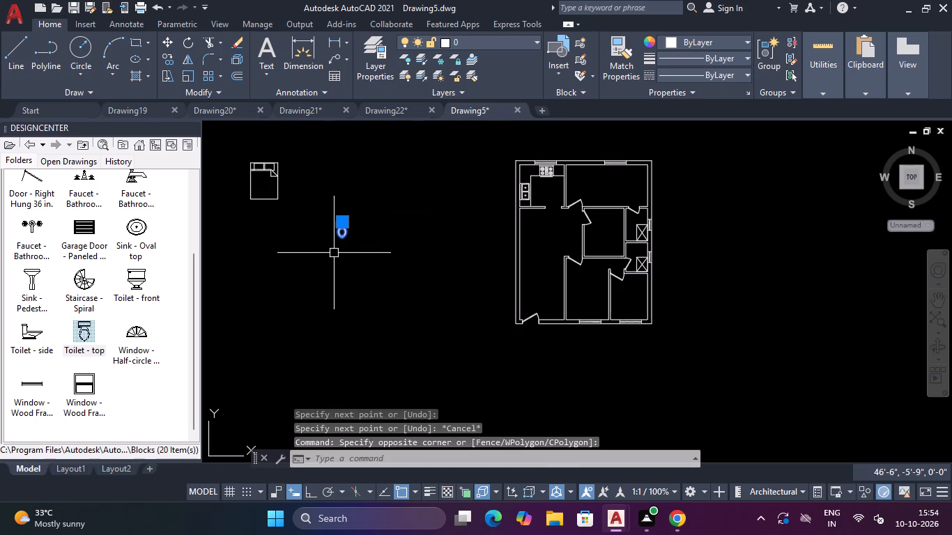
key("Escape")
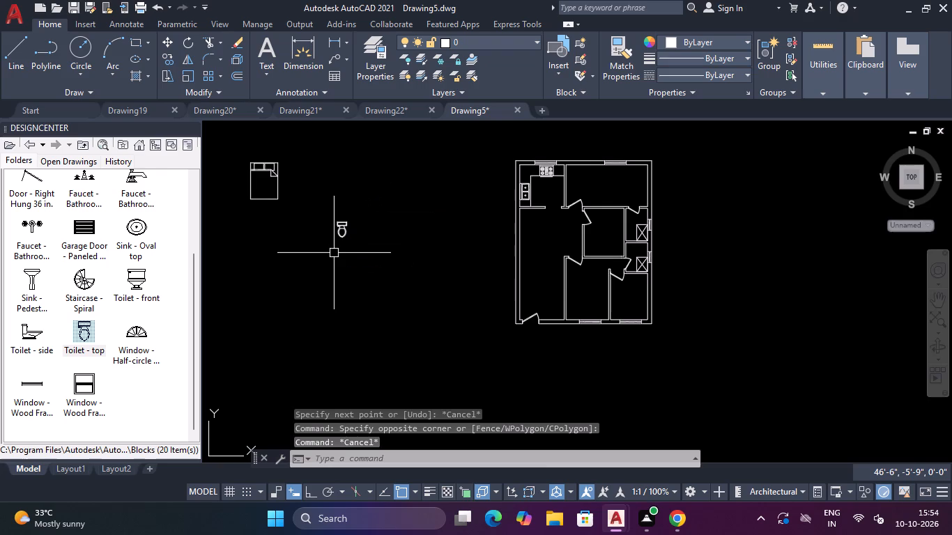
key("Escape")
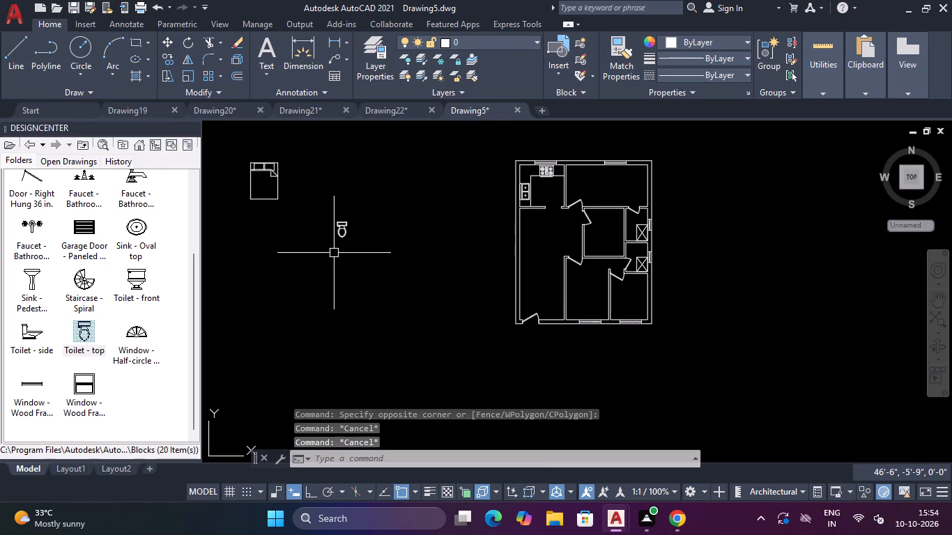
Move the top-view toilet block from outside the plan into the large open room below the kitchen.
scroll(337, 240, "up", 2)
left_click(406, 141)
left_click(330, 282)
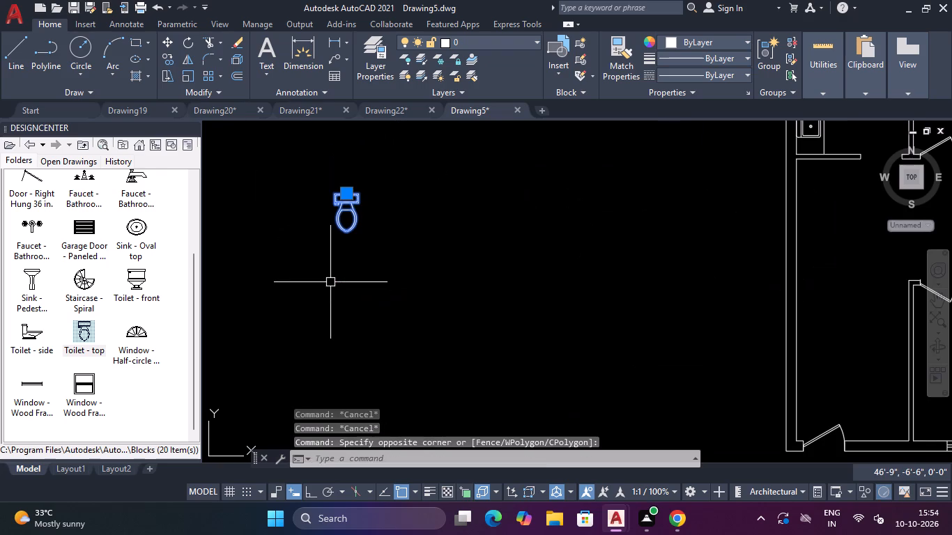
type("M")
key("space")
scroll(328, 251, "up", 2)
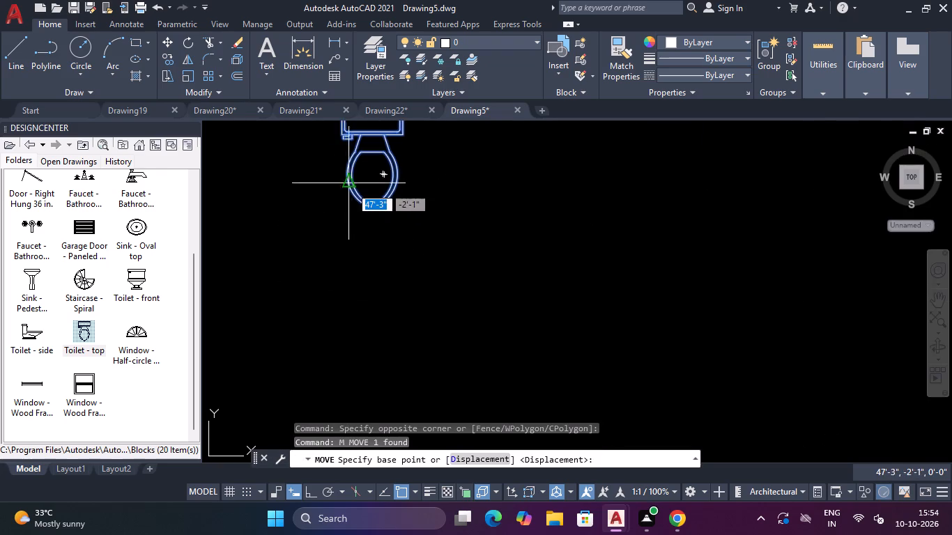
scroll(351, 187, "down", 3)
scroll(353, 168, "up", 3)
left_click(355, 186)
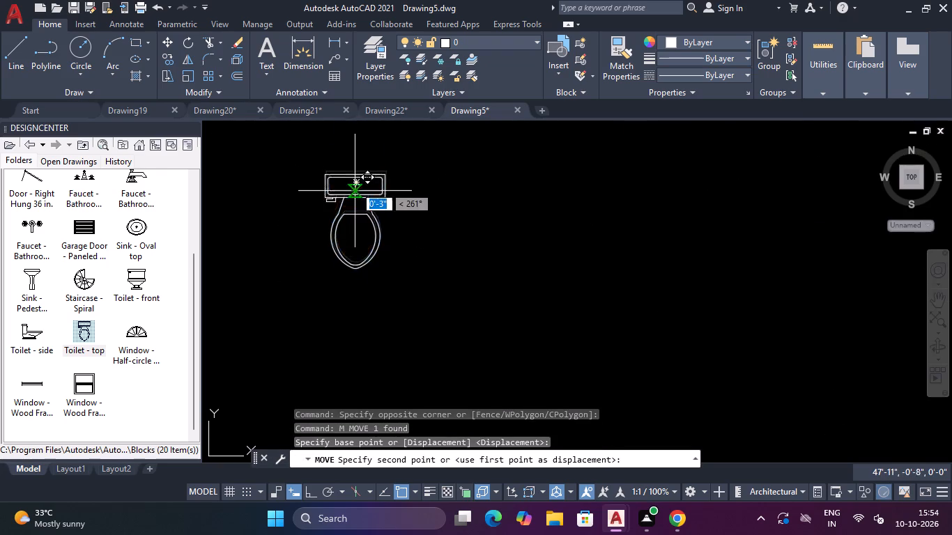
scroll(364, 196, "down", 4)
scroll(633, 210, "up", 3)
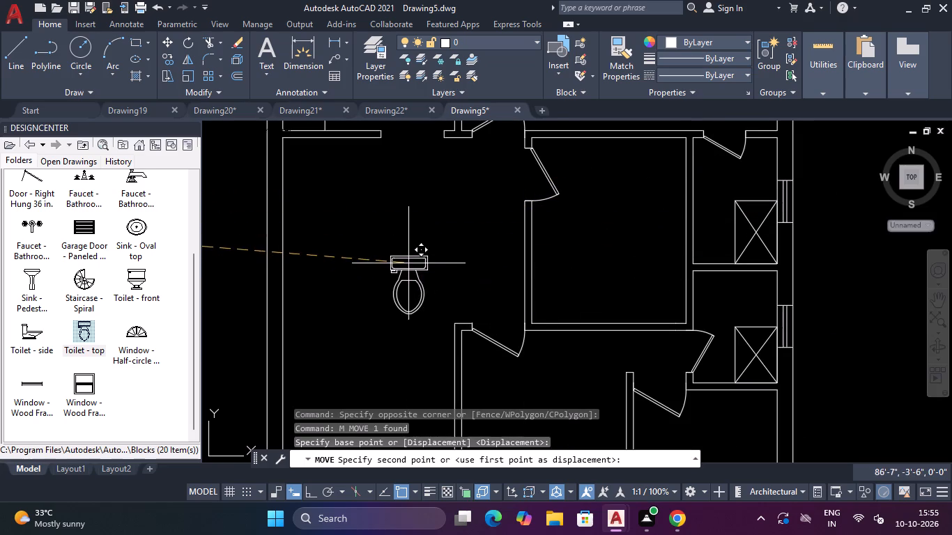
left_click(408, 263)
key("Escape")
Scale the toilet block down to about two-thirds of its size in two freehand passes, based near the front of its bowl.
left_click_drag(438, 239, 431, 251)
left_click(401, 297)
type("SC")
key("space")
left_click(399, 311)
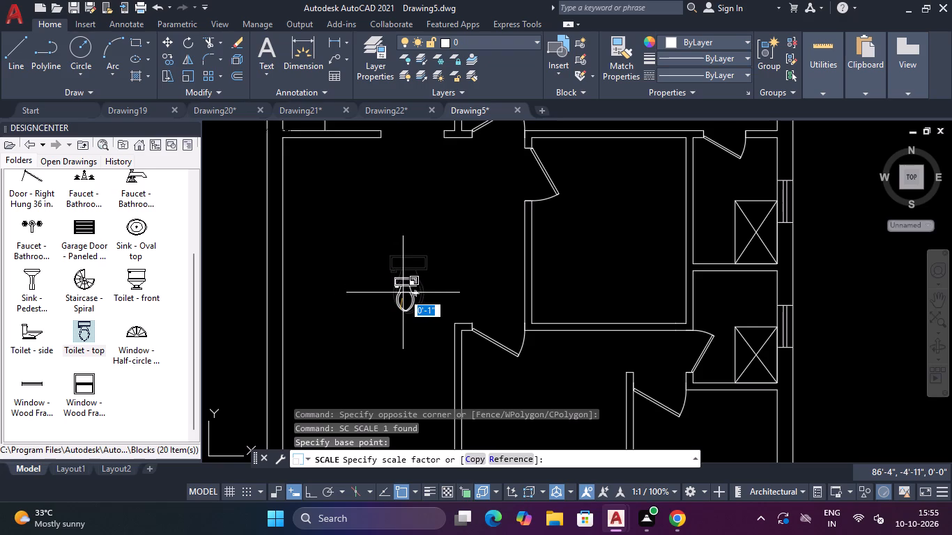
left_click(404, 286)
left_click(427, 254)
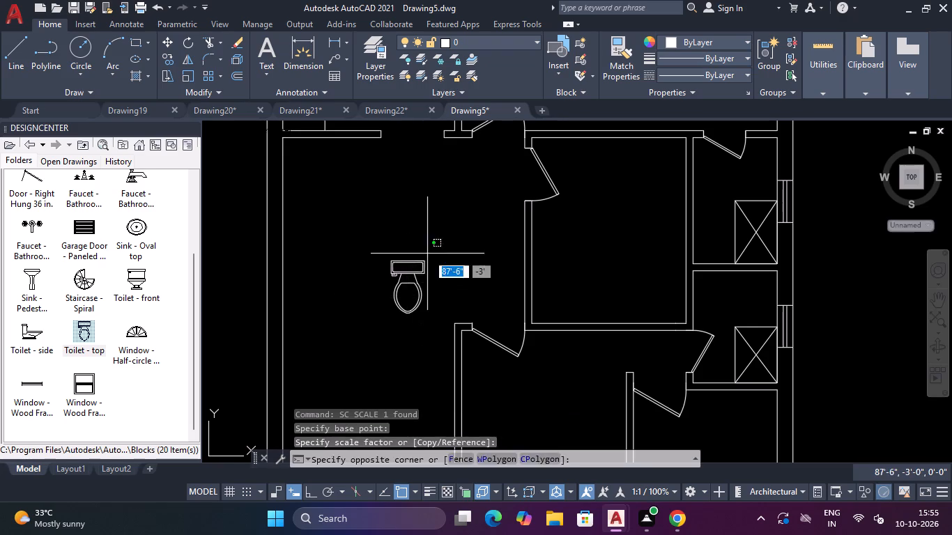
left_click(394, 293)
type("SC")
key("space")
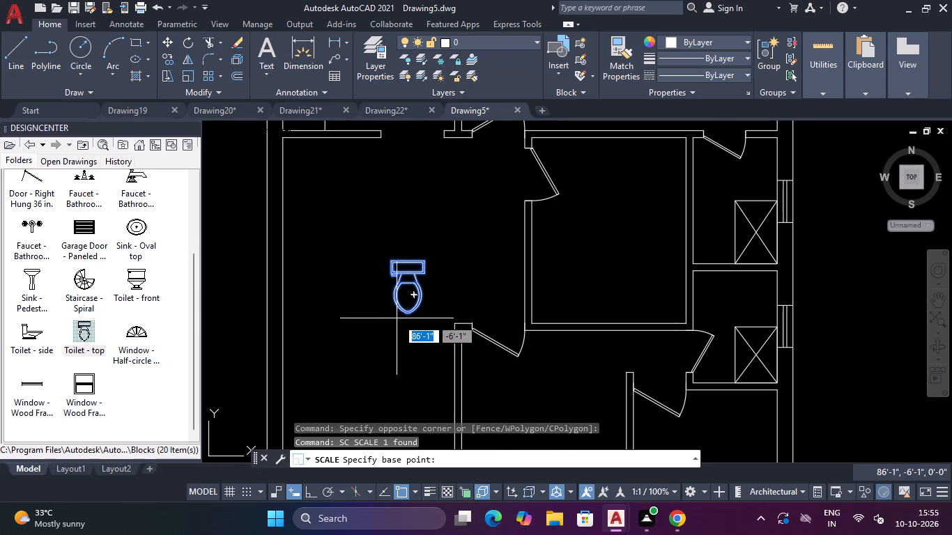
left_click(399, 313)
left_click(407, 293)
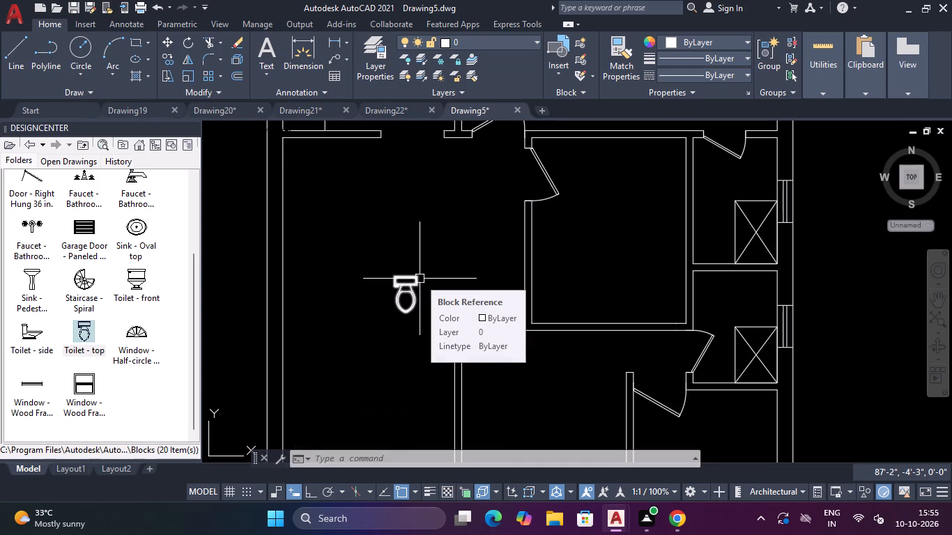
key("Escape")
key("Escape")
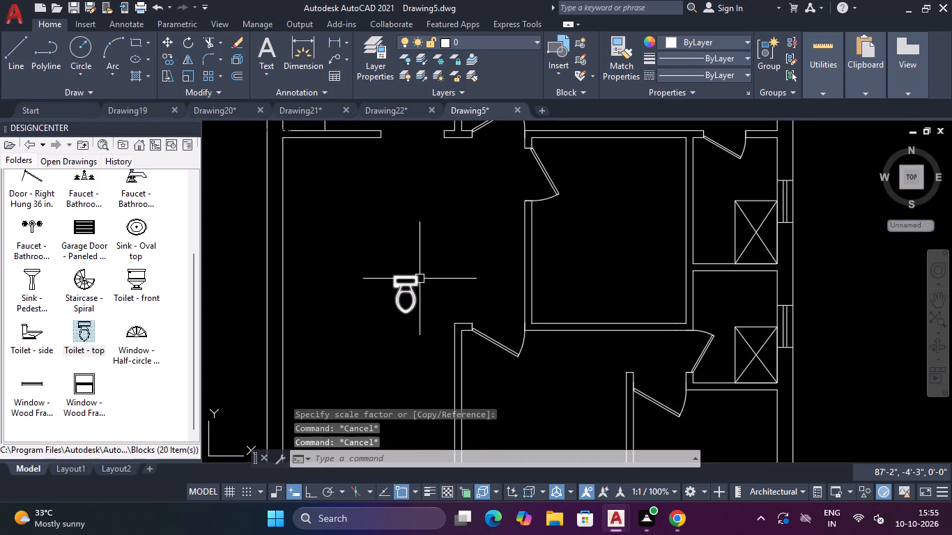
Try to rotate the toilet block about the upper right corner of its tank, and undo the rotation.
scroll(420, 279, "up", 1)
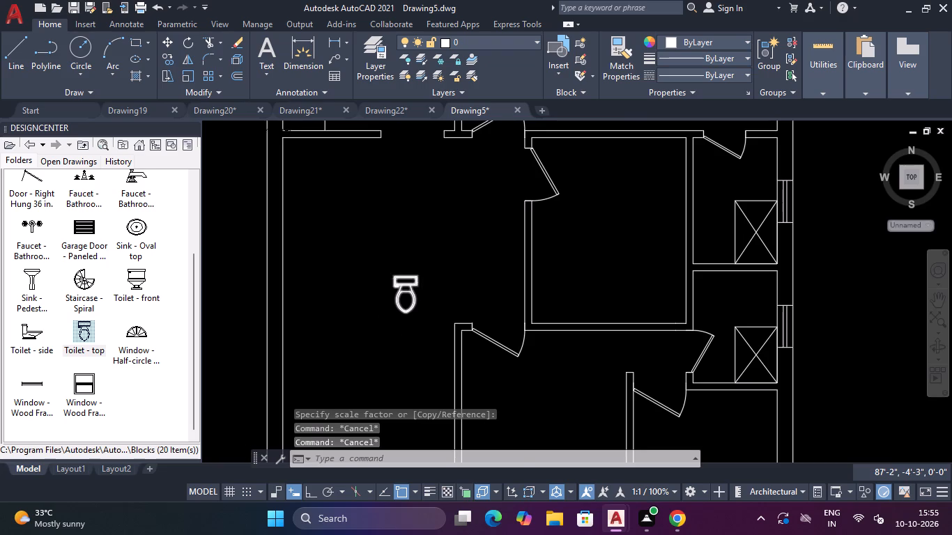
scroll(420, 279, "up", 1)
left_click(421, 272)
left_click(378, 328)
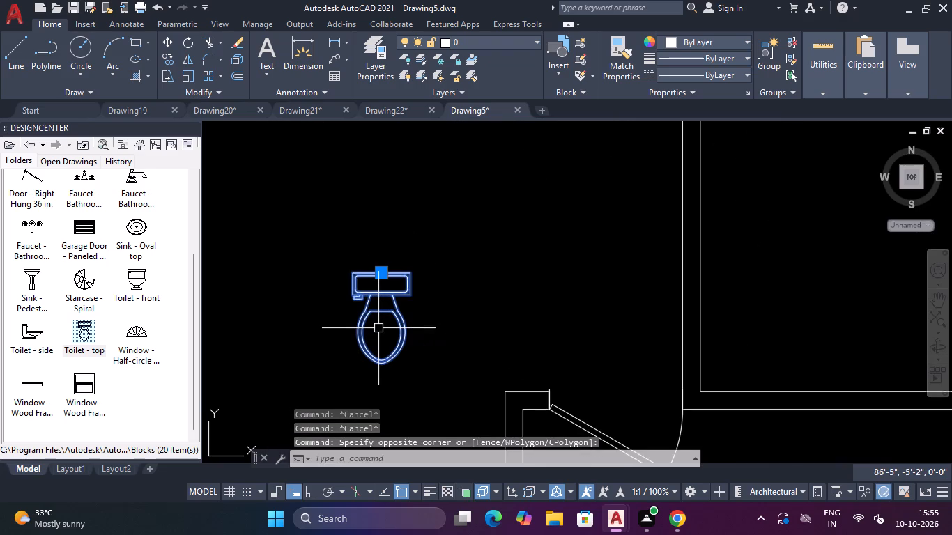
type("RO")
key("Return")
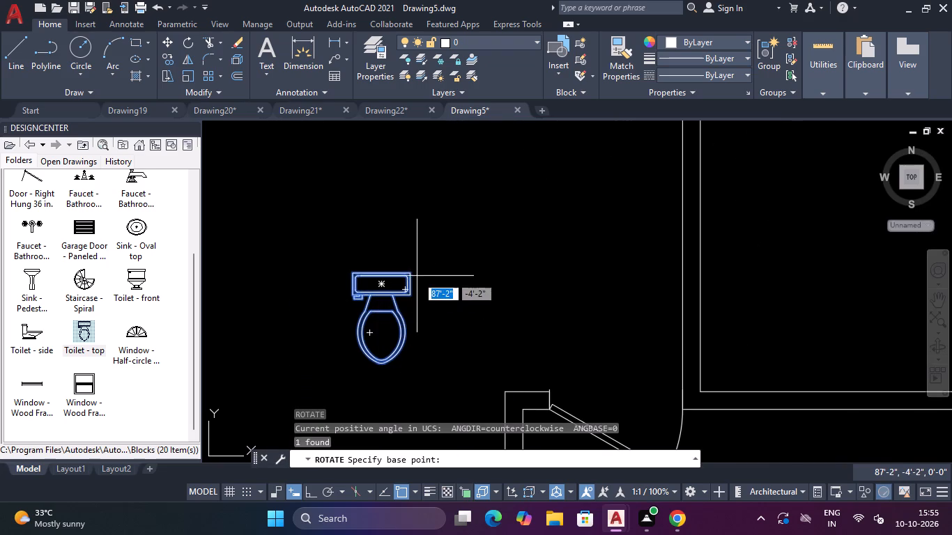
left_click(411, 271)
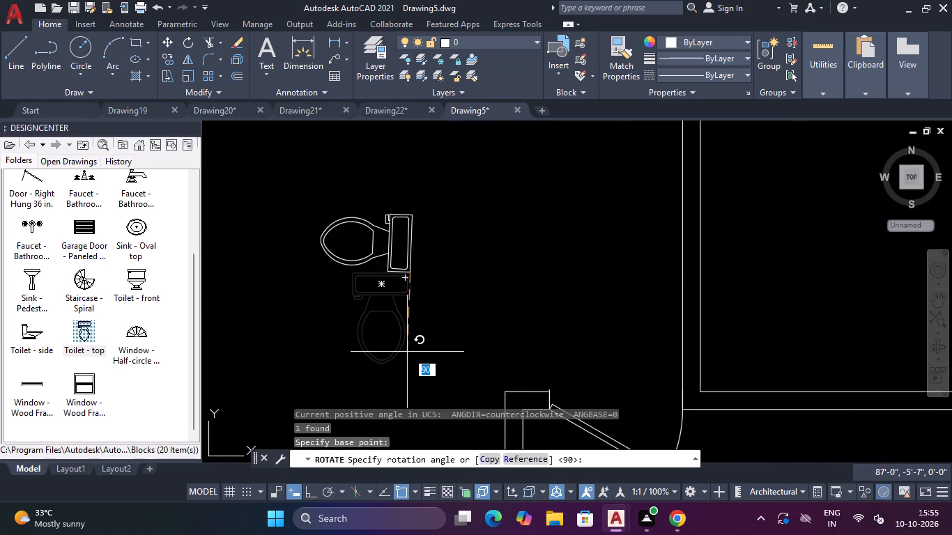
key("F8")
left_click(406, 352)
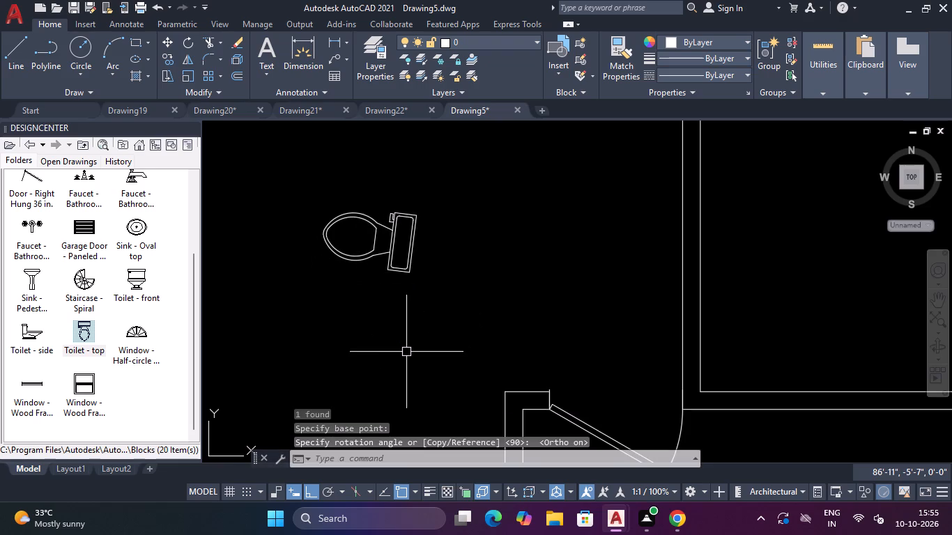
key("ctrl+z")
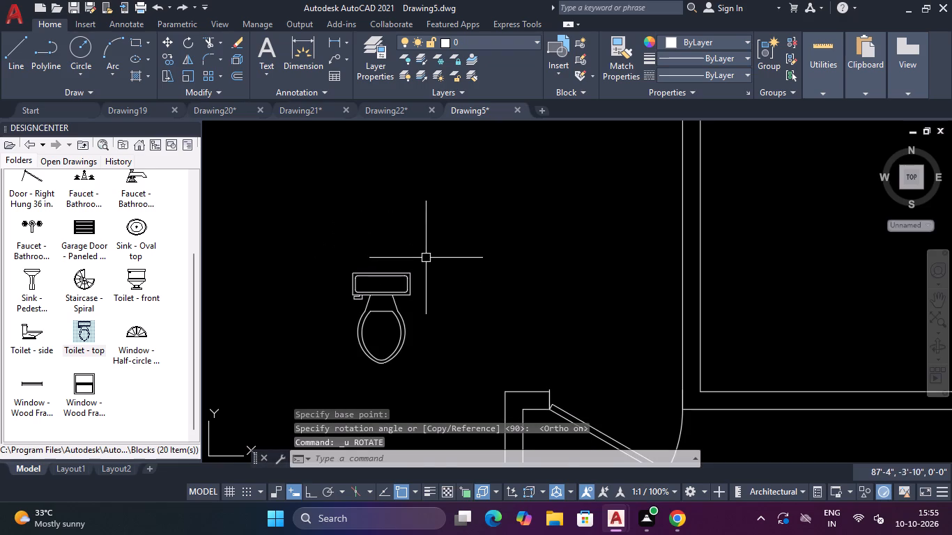
Rotate the toilet block 90° clockwise about its tank's upper right corner so the tank faces right, with Ortho on.
left_click(426, 258)
left_click(364, 334)
type("RO")
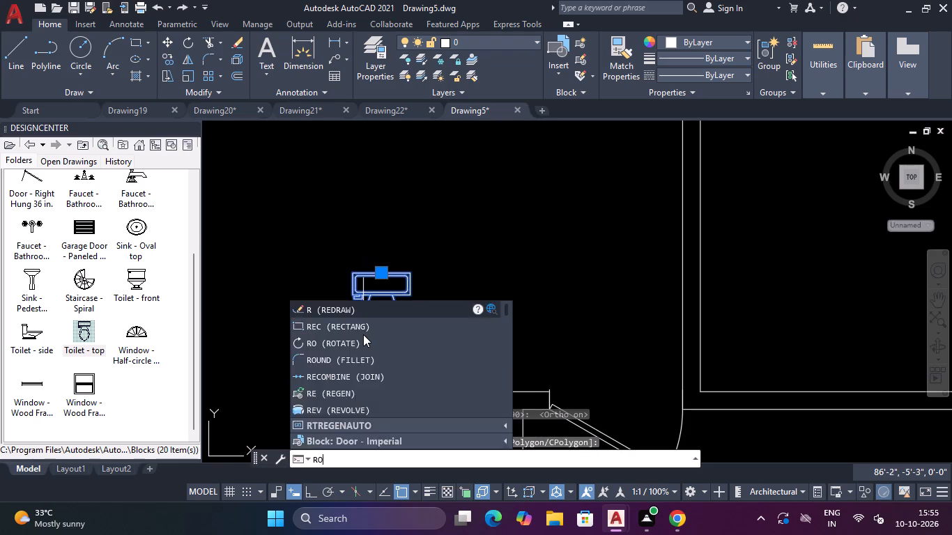
key("Return")
left_click(416, 274)
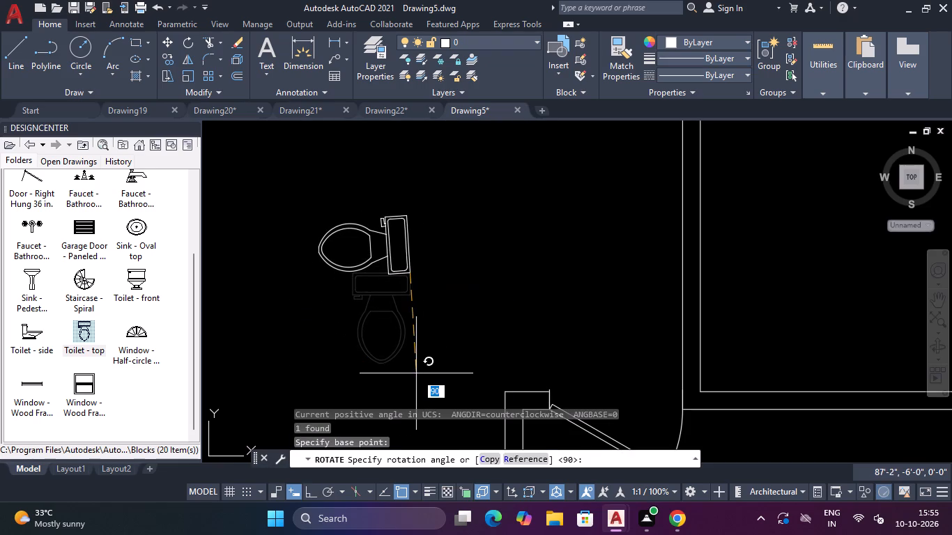
key("F8")
left_click(402, 373)
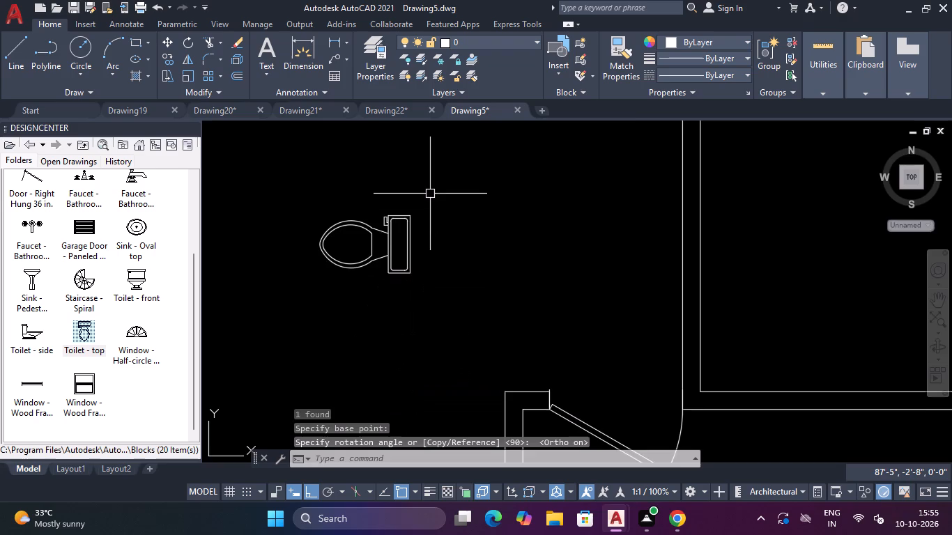
Copy the rotated toilet block from the open room into the upper small bathroom, above its shower square, with Ortho off.
scroll(430, 194, "down", 3)
left_click(430, 194)
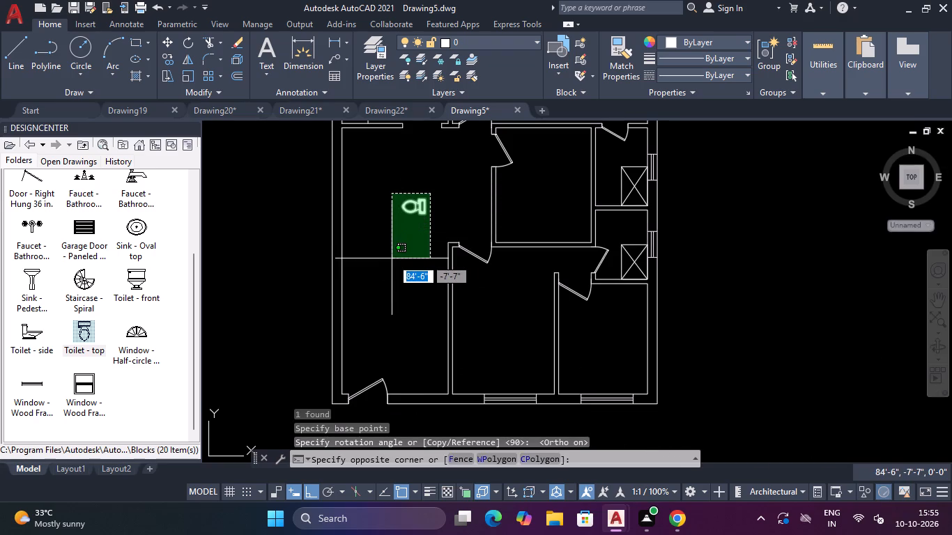
left_click(390, 245)
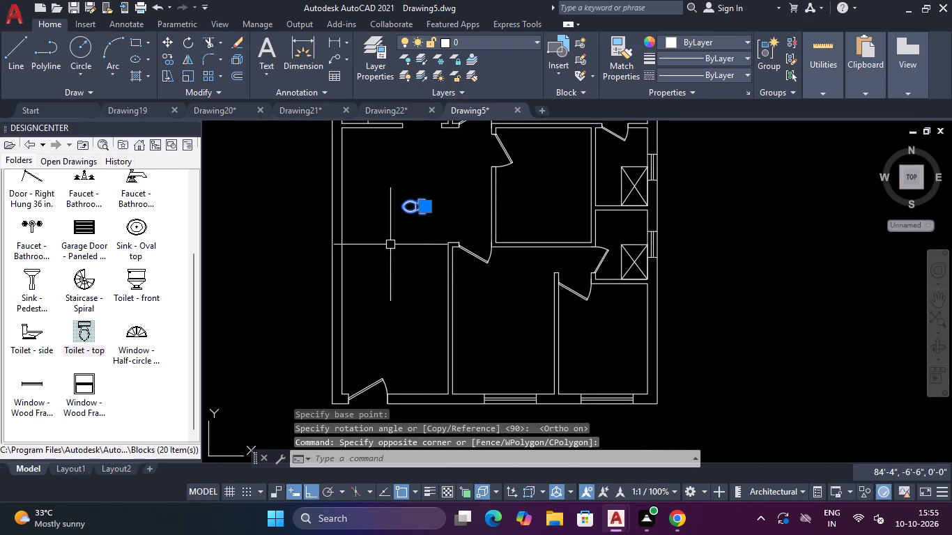
key("c")
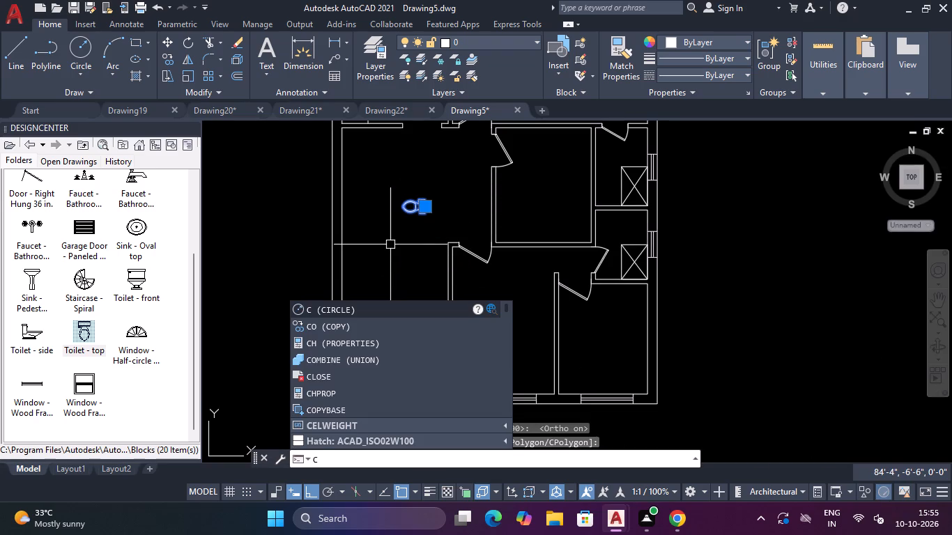
key("o")
key("Return")
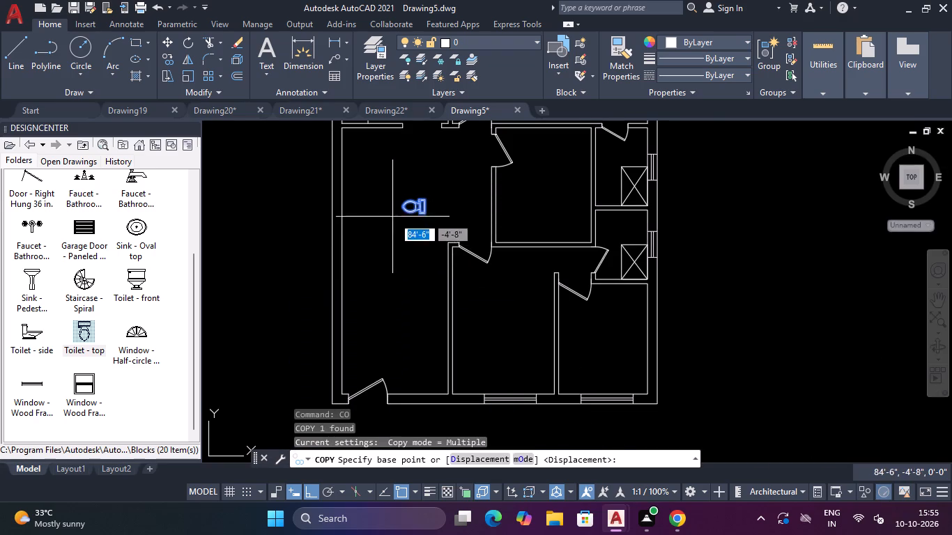
scroll(393, 215, "up", 3)
left_click(501, 183)
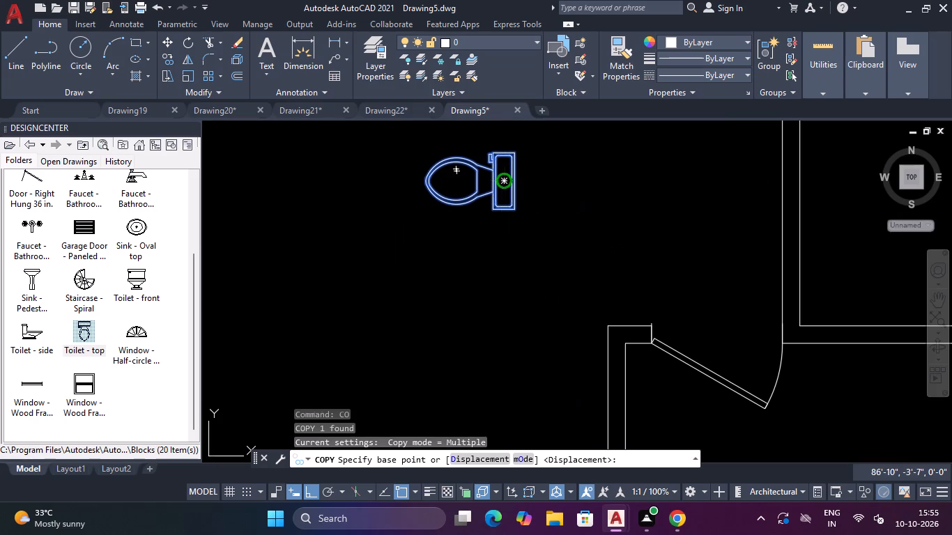
scroll(506, 187, "down", 3)
scroll(629, 153, "down", 4)
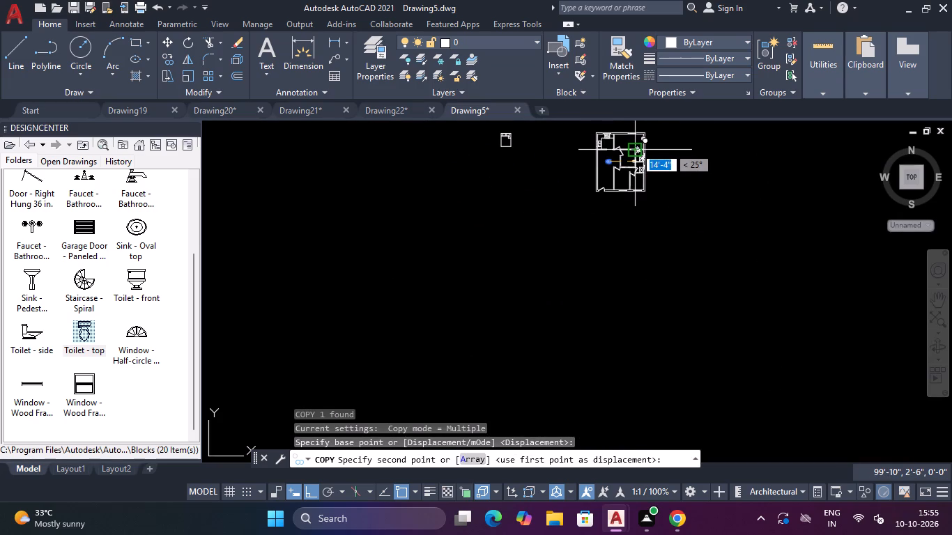
key("F8")
scroll(632, 148, "up", 5)
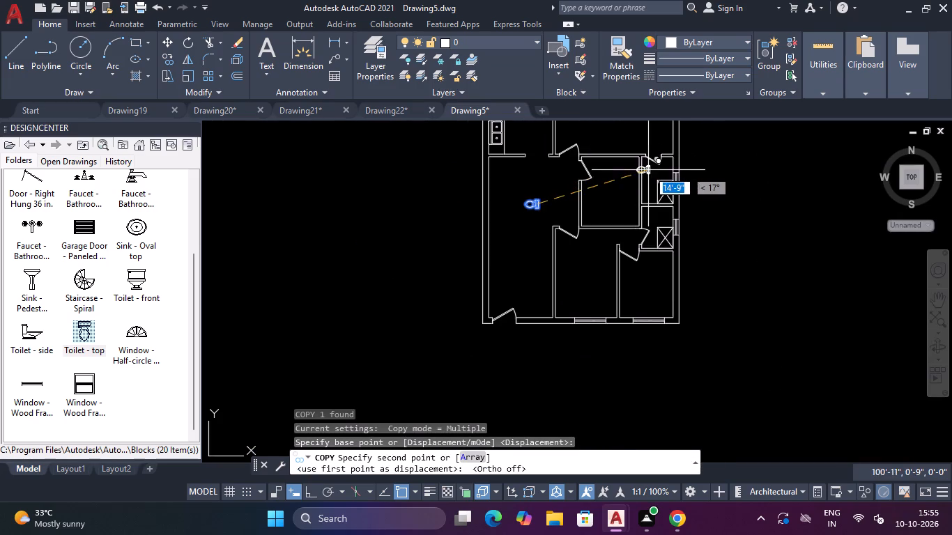
scroll(648, 170, "up", 1)
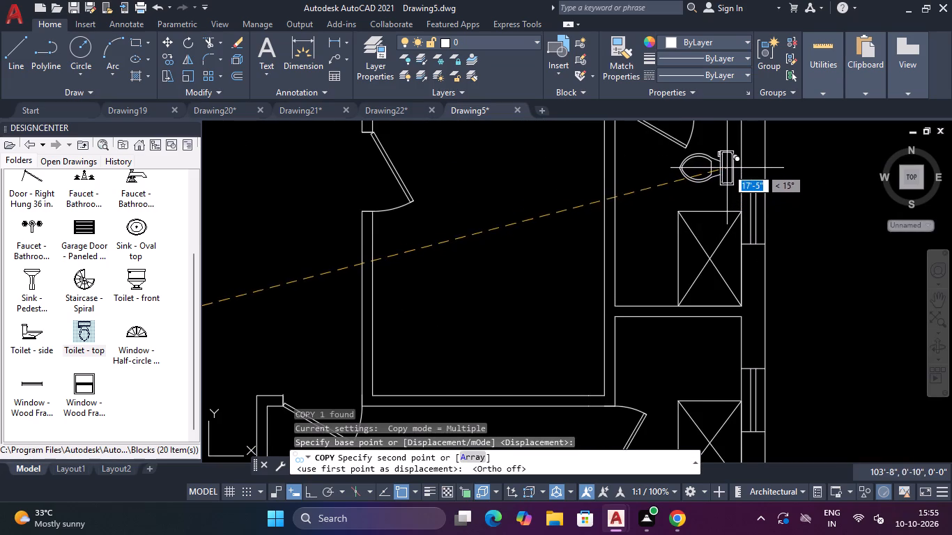
left_click(728, 166)
Place a second copy of the toilet in the lower small bathroom, above its shower square, and end the copying.
scroll(728, 178, "down", 2)
scroll(721, 245, "up", 3)
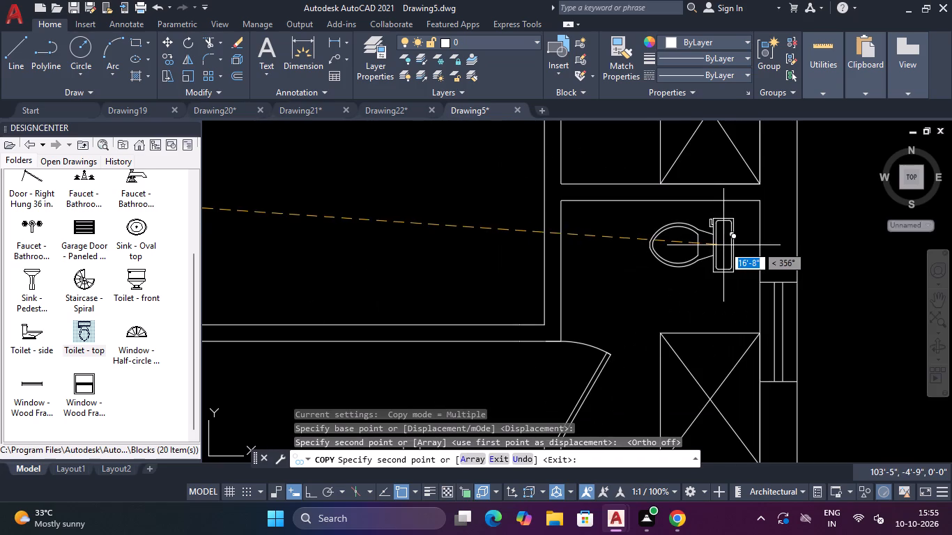
left_click(734, 253)
scroll(735, 255, "down", 2)
key("Escape")
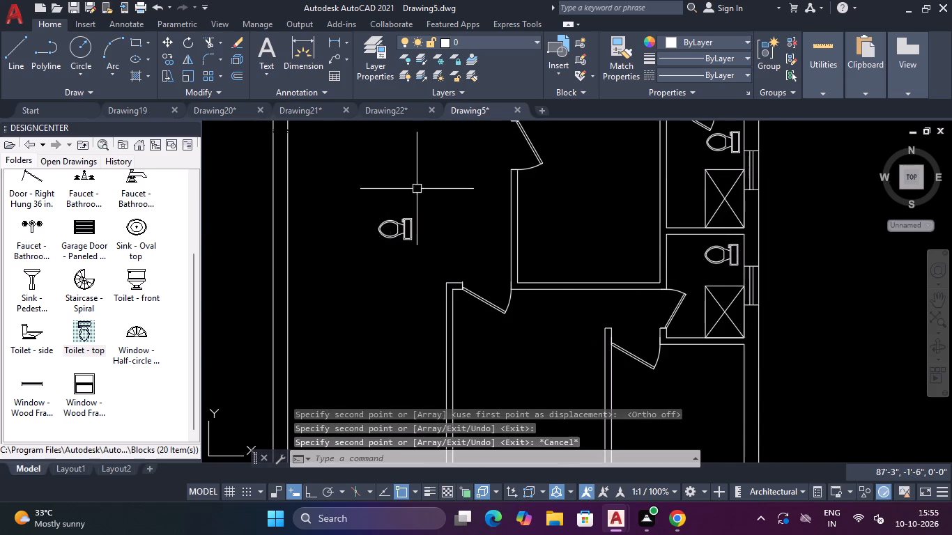
Delete the original toilet block left in the large open room below the kitchen.
left_click_drag(417, 188, 417, 203)
left_click(390, 244)
key("Delete")
scroll(390, 244, "down", 3)
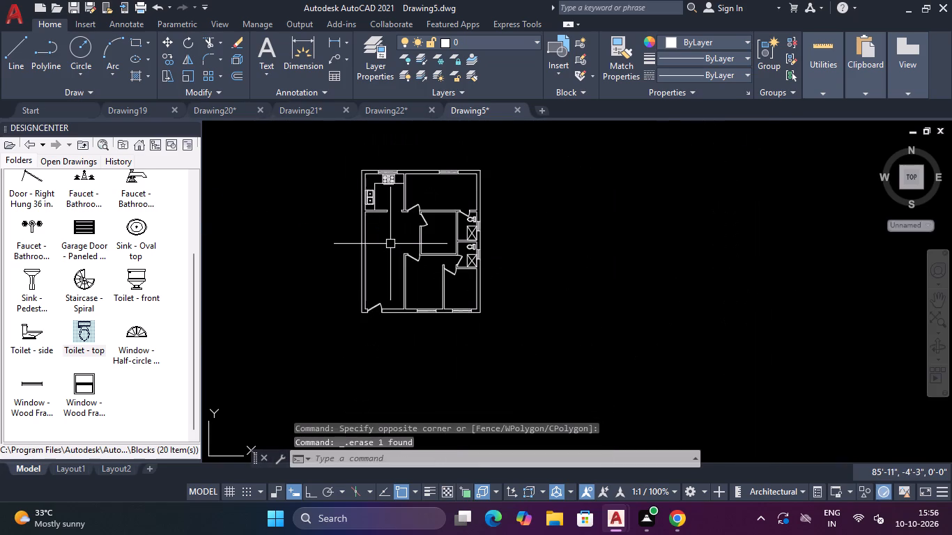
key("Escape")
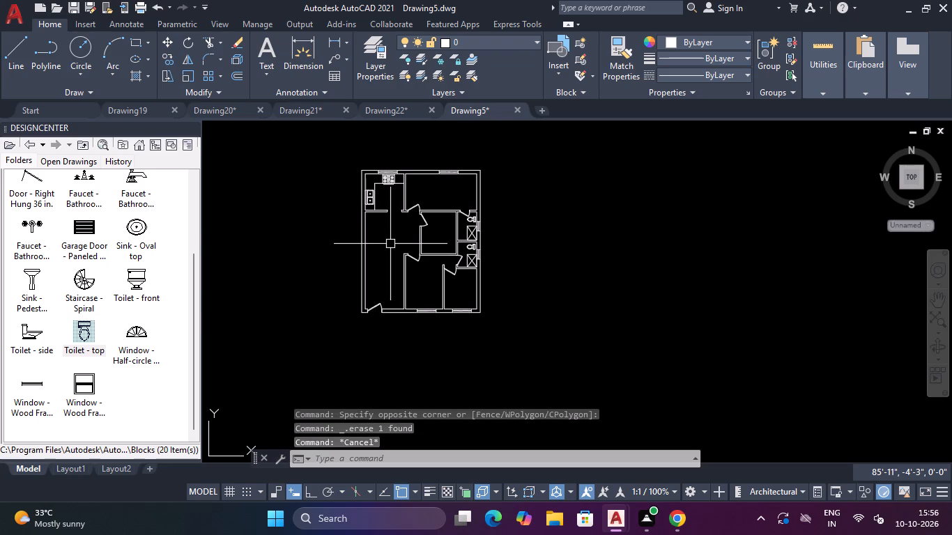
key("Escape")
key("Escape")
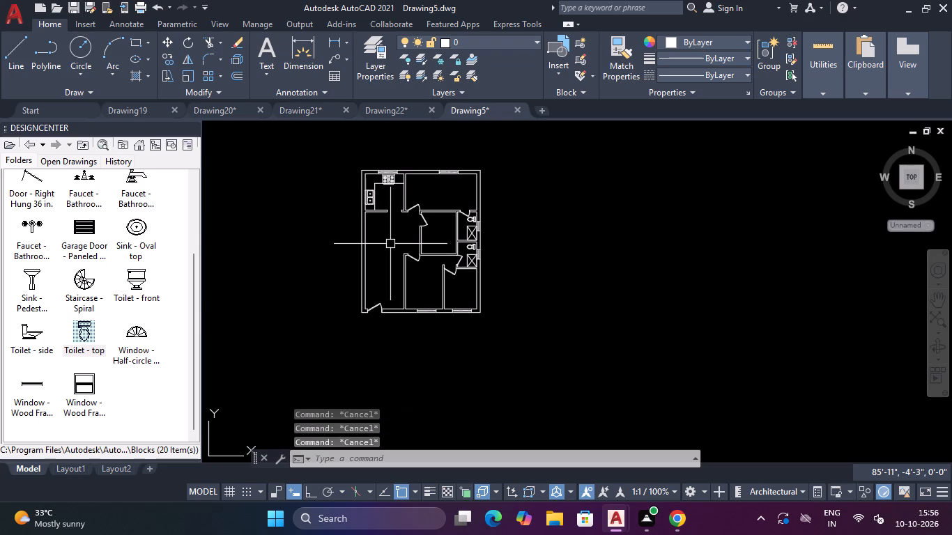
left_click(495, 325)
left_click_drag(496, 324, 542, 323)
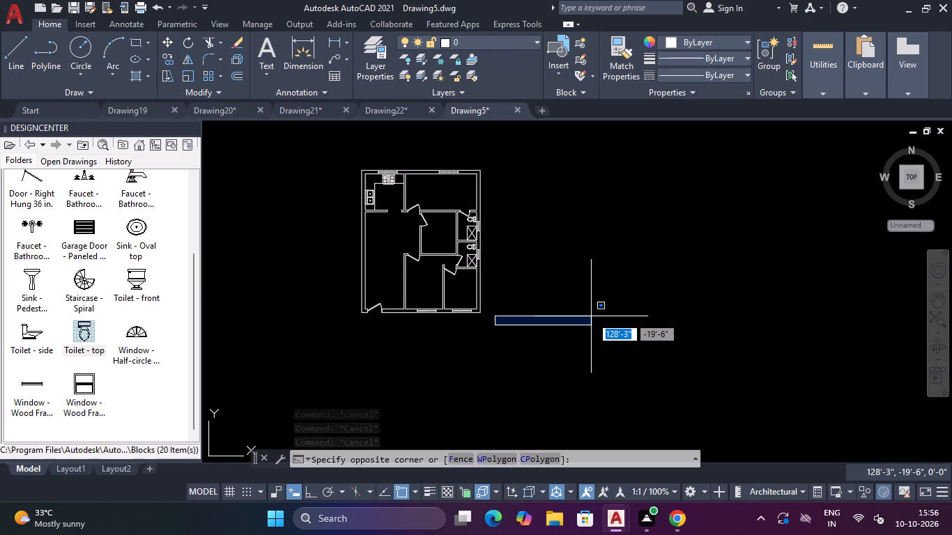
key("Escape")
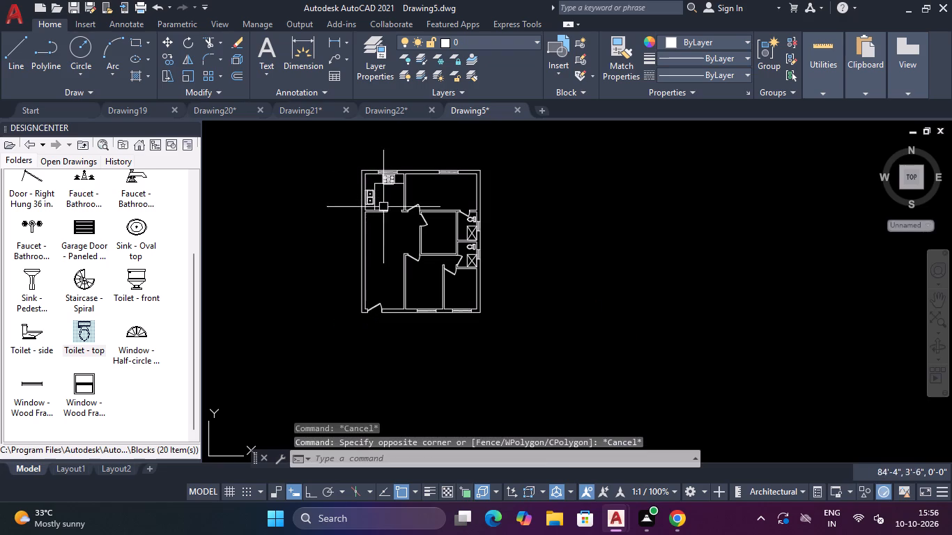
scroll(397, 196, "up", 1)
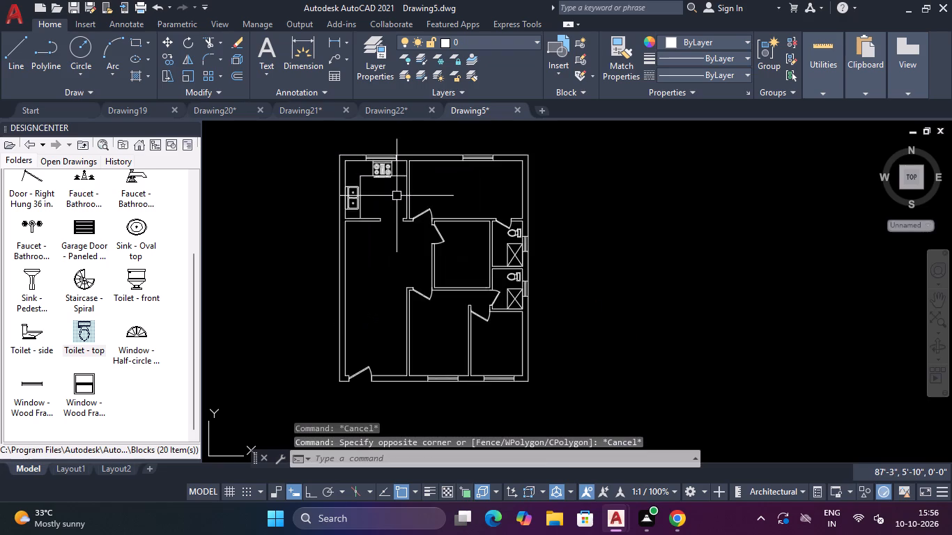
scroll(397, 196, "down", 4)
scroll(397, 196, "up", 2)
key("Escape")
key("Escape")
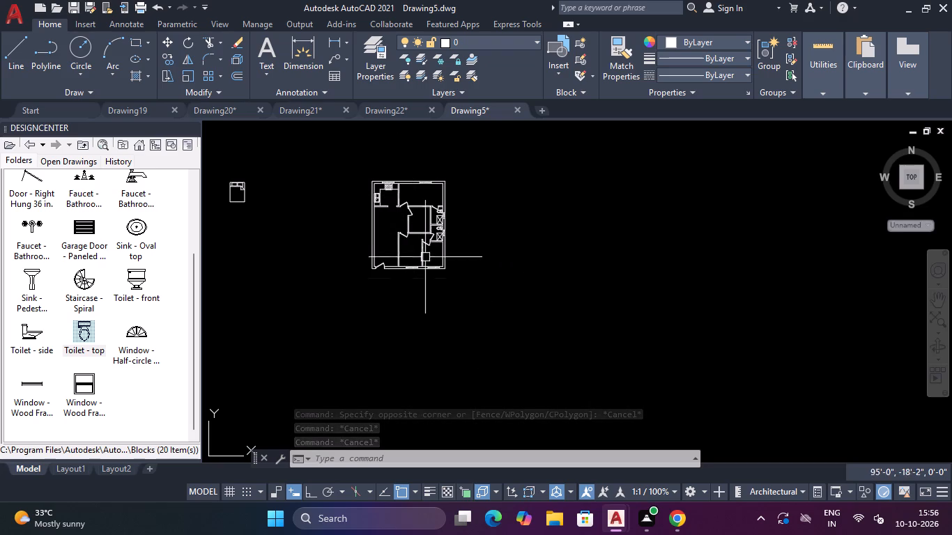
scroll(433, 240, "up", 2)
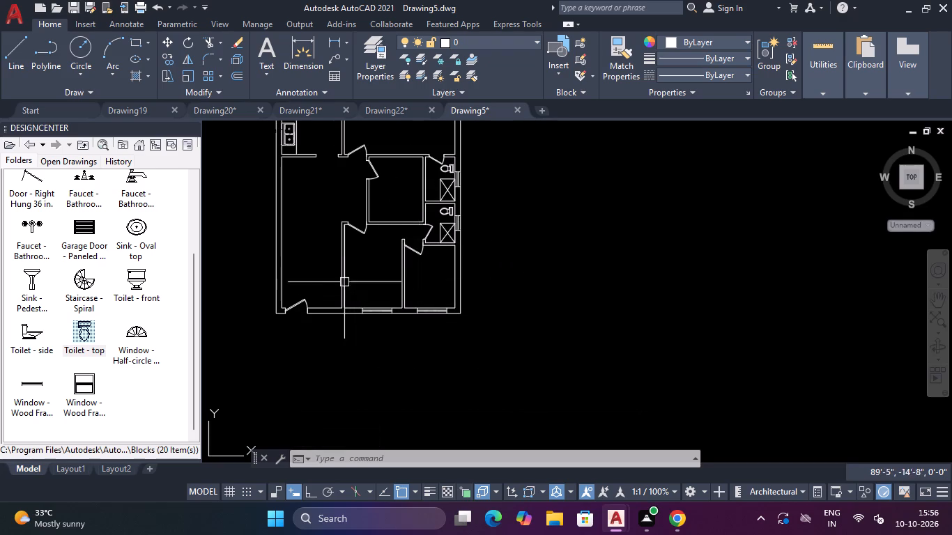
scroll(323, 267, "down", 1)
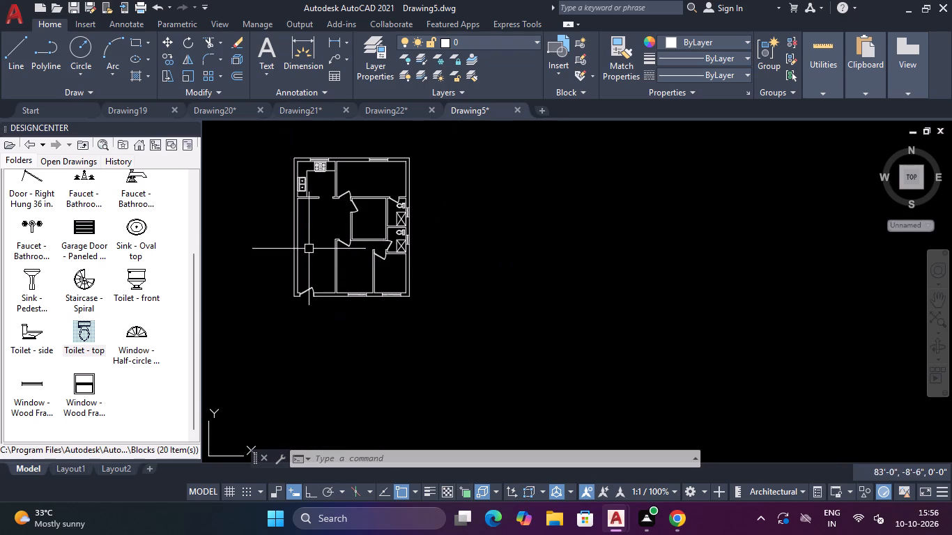
Draw an upright rectangle 18" wide and 7' high in the empty space to the right of the floor plan.
key("Escape")
type("REC")
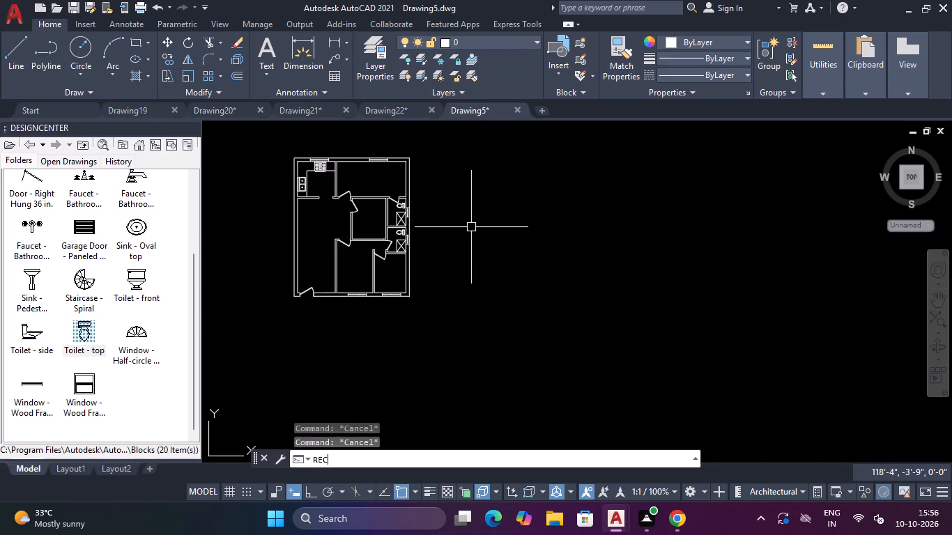
key("Return")
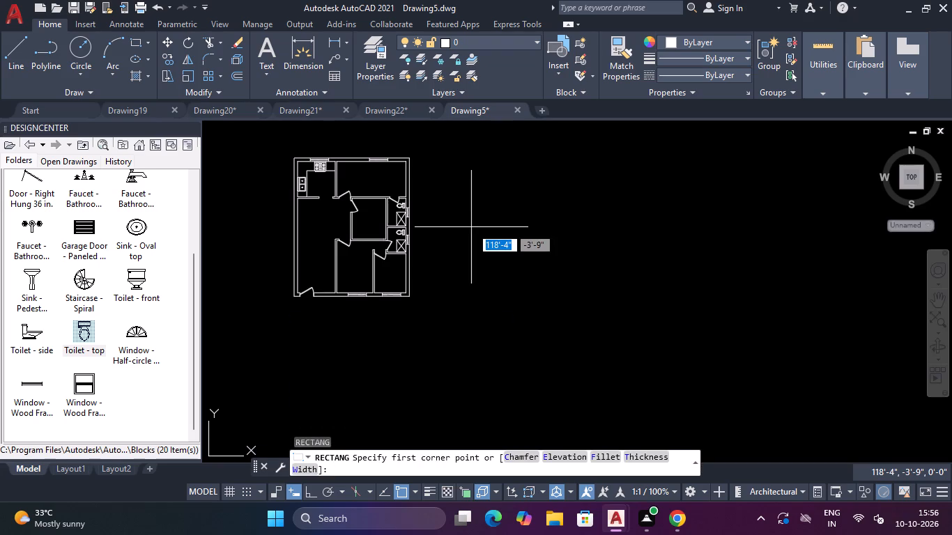
left_click(461, 170)
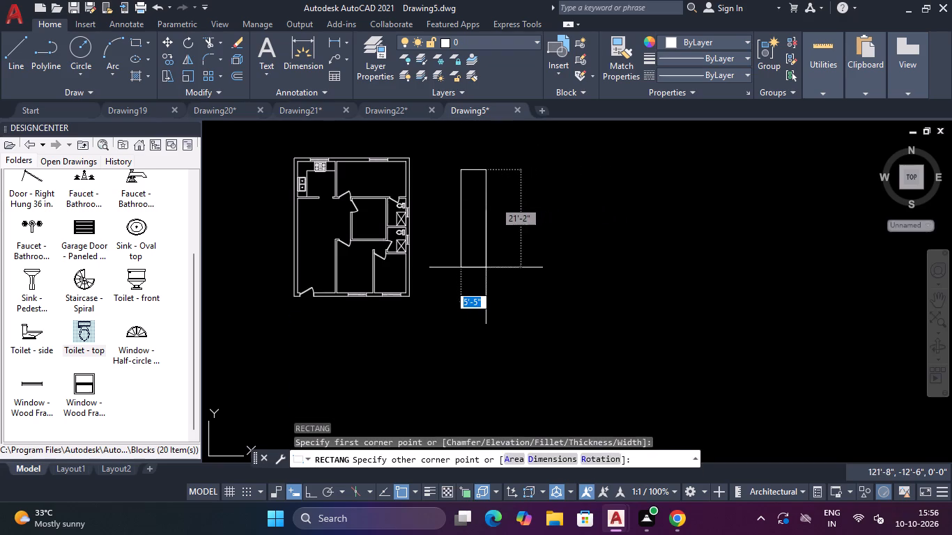
type("18")
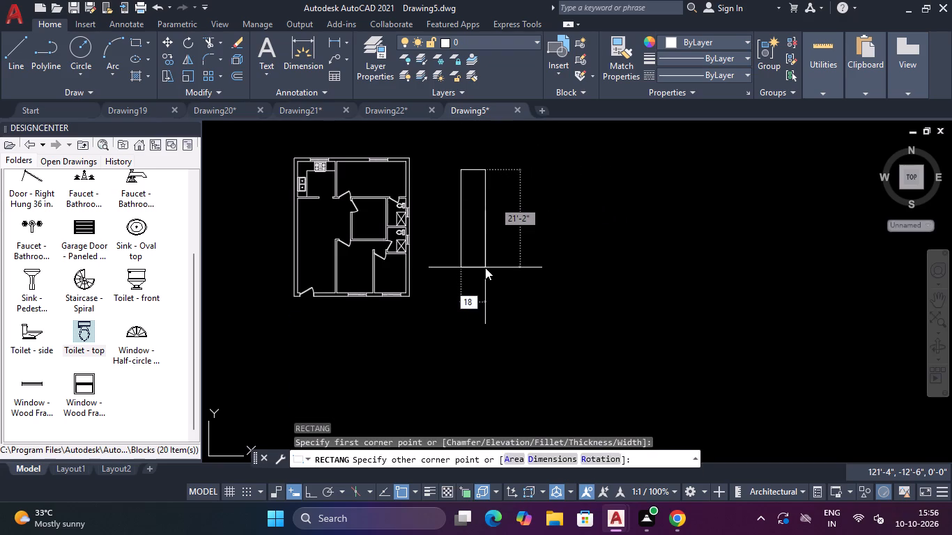
key("shift+quotedbl")
key("Tab")
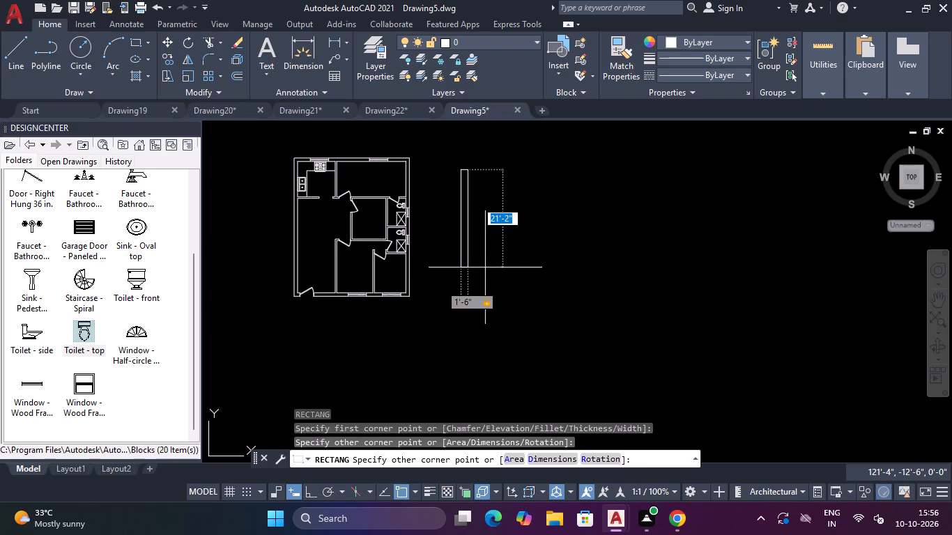
type("7'")
key("Return")
key("Escape")
key("Escape")
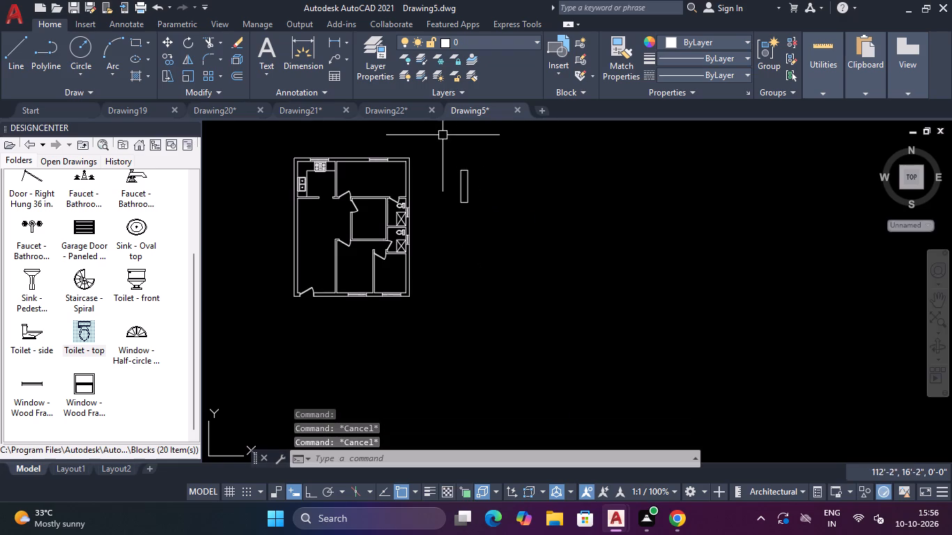
Draw a vertical centre line through the narrow rectangle, from the midpoint of its top edge to the midpoint of its bottom edge.
scroll(443, 135, "up", 3)
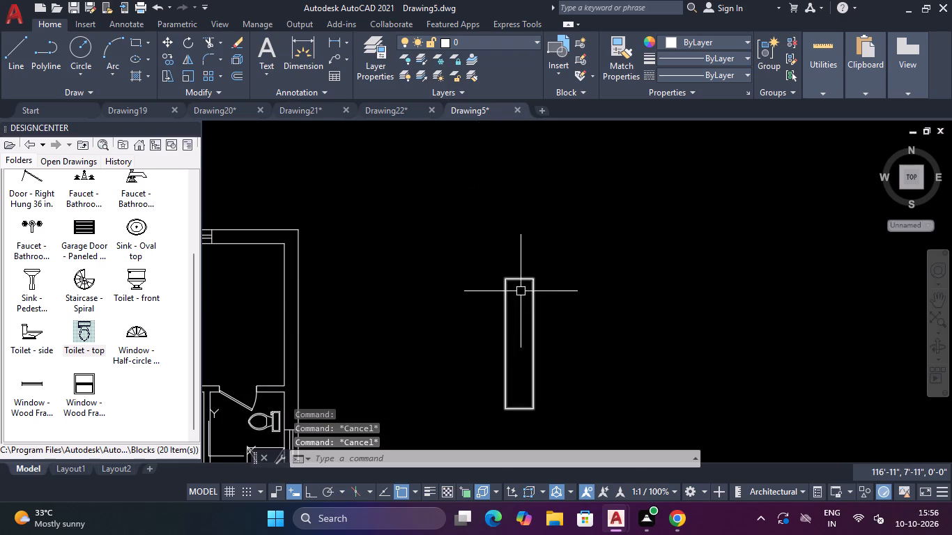
type("L")
key("space")
left_click(513, 273)
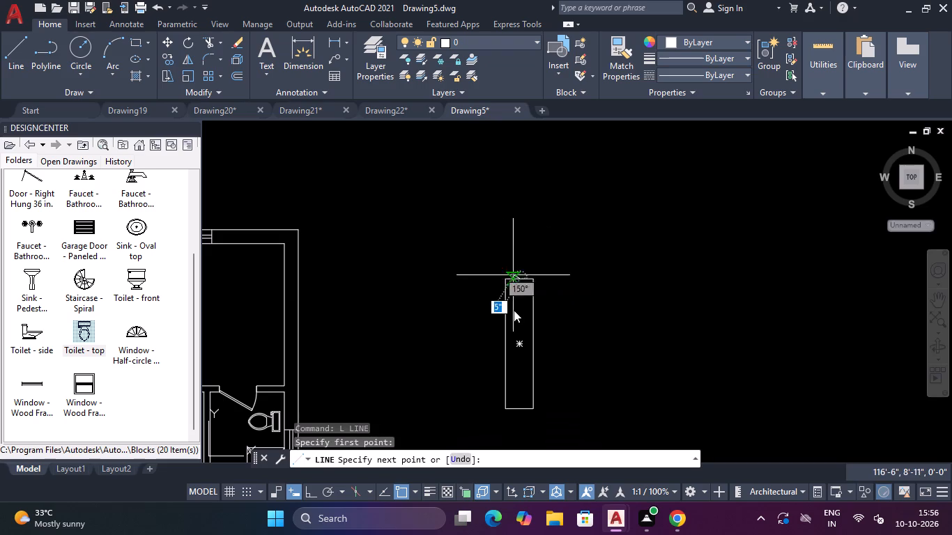
left_click(519, 408)
key("Escape")
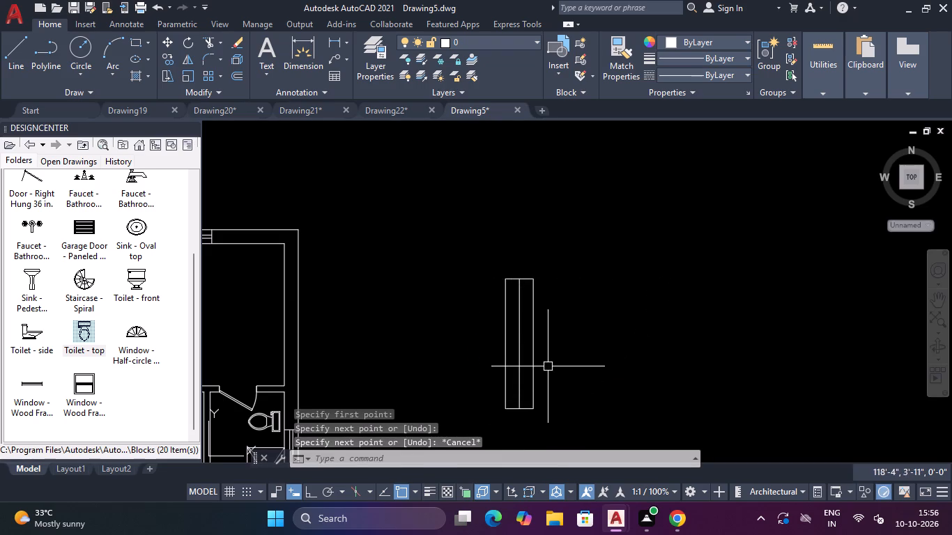
Explode the 18" by 7' rectangle into separate lines.
left_click(548, 361)
left_click(530, 383)
type("EXP")
key("Down")
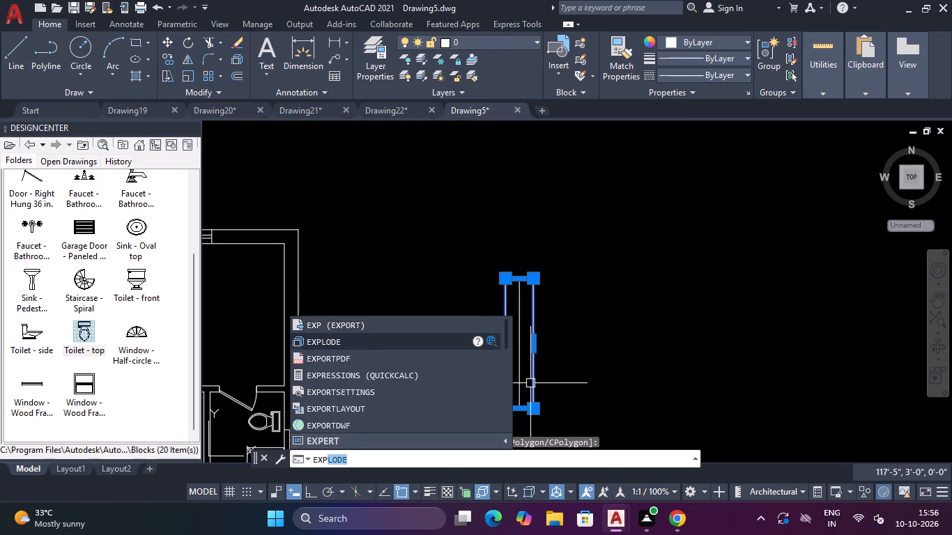
key("Up")
key("Down")
key("Return")
key("Escape")
Copy the narrow rectangle's top edge as a fitted array of 30 items, evenly spaced down the centre line to the bottom edge.
scroll(528, 371, "up", 1)
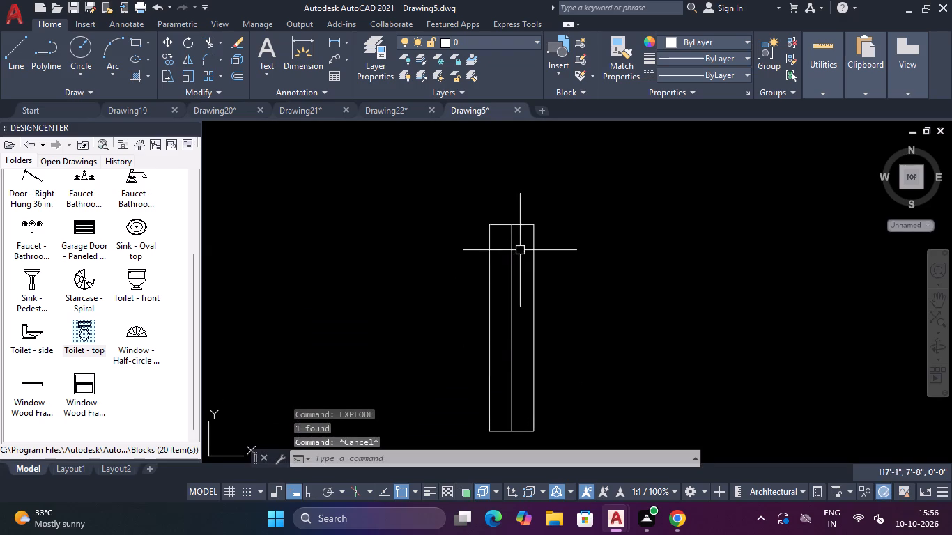
left_click(527, 225)
type("CO")
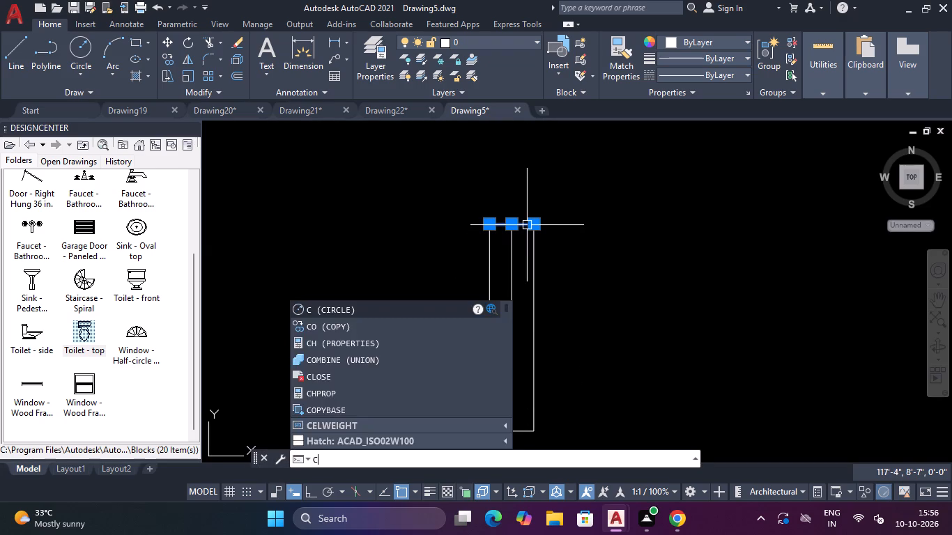
key("Return")
left_click(509, 222)
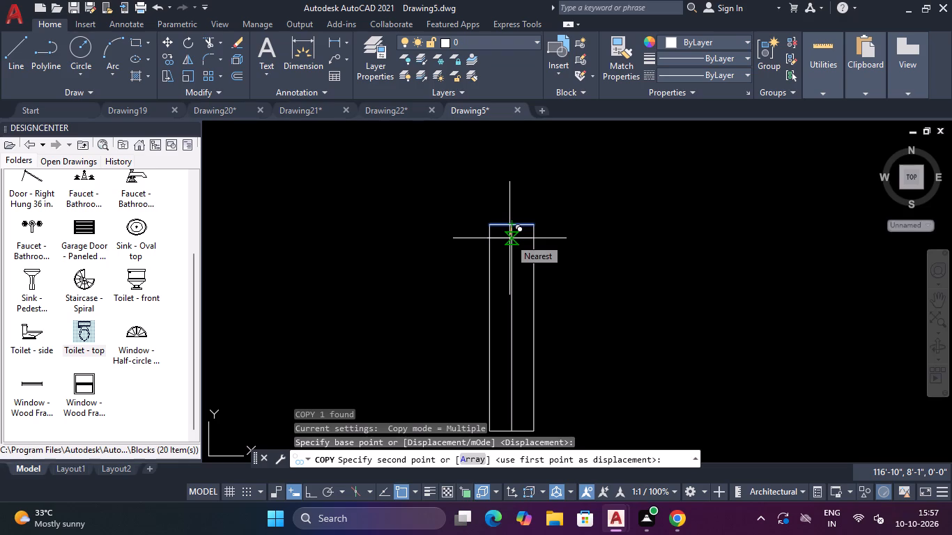
type("A")
key("space")
type("30")
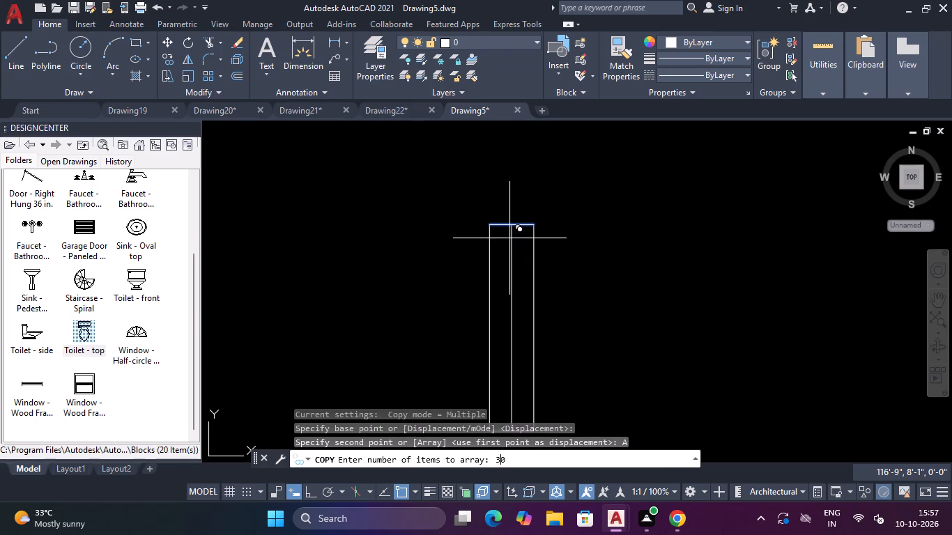
key("Return")
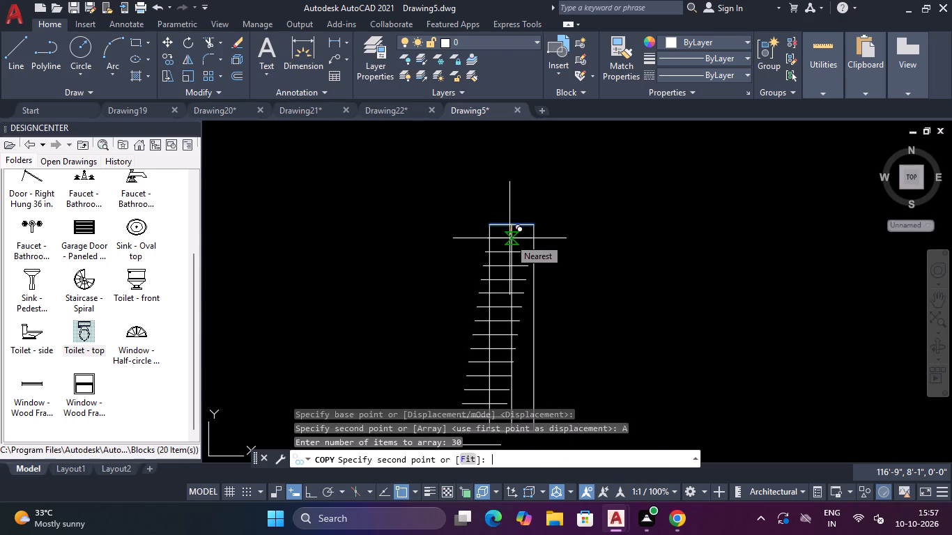
type("F")
key("space")
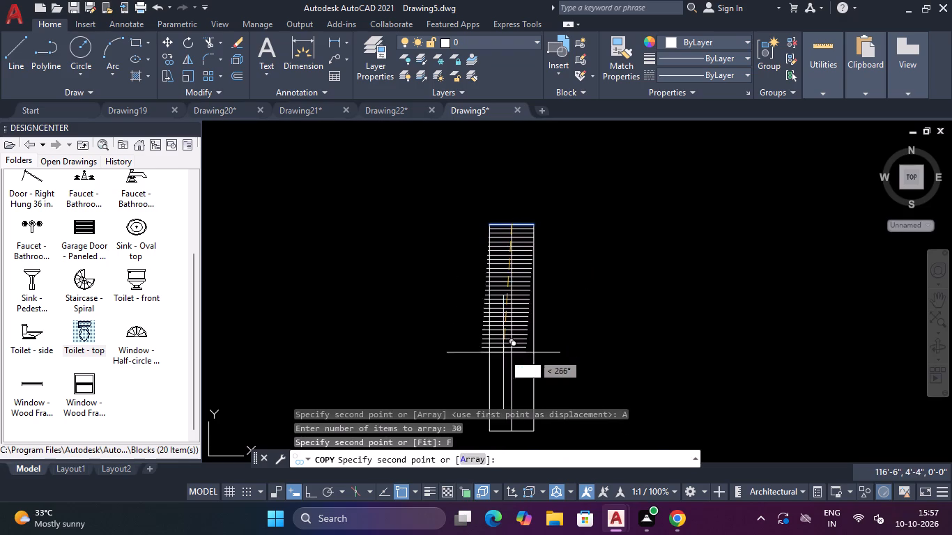
scroll(507, 403, "down", 1)
scroll(509, 413, "up", 2)
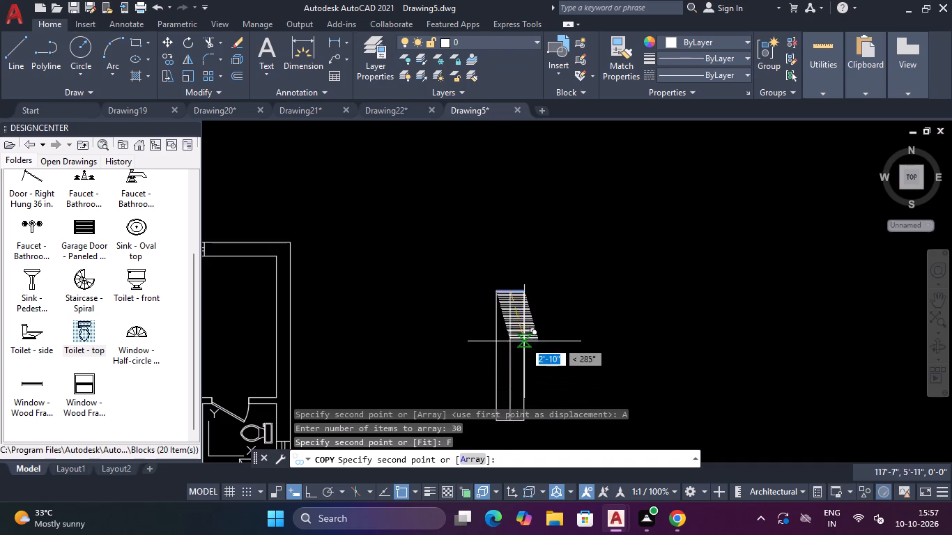
scroll(525, 332, "down", 4)
scroll(522, 348, "up", 6)
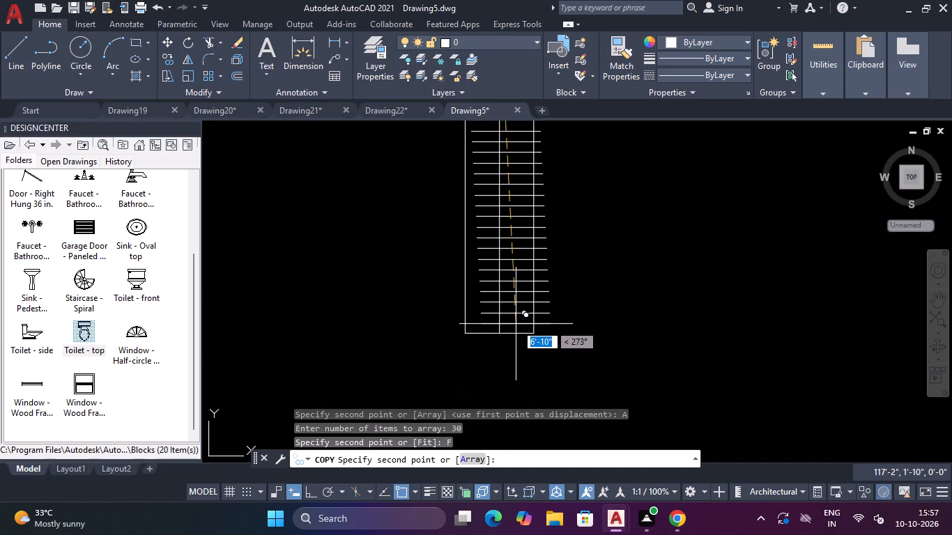
left_click(502, 337)
scroll(502, 337, "down", 3)
key("Escape")
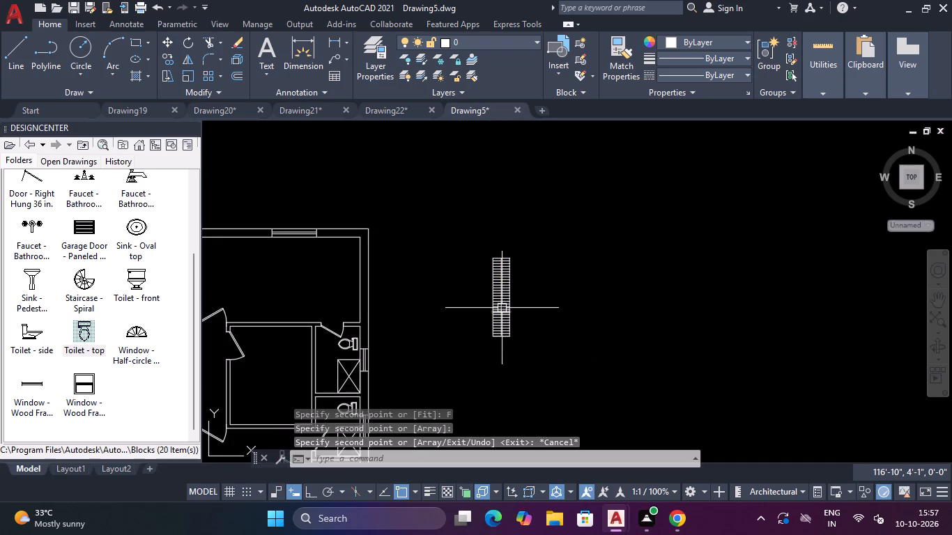
Offset both long sides of the 18" by 7' rectangle inward by 2".
type("O")
key("space")
type("2\"")
key("Return")
scroll(493, 290, "up", 3)
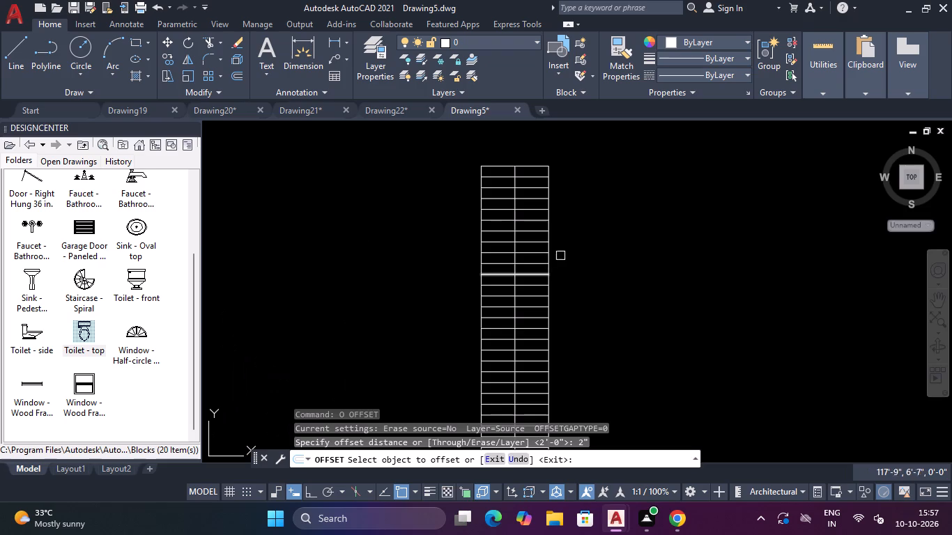
scroll(551, 252, "up", 3)
left_click(535, 268)
left_click(513, 274)
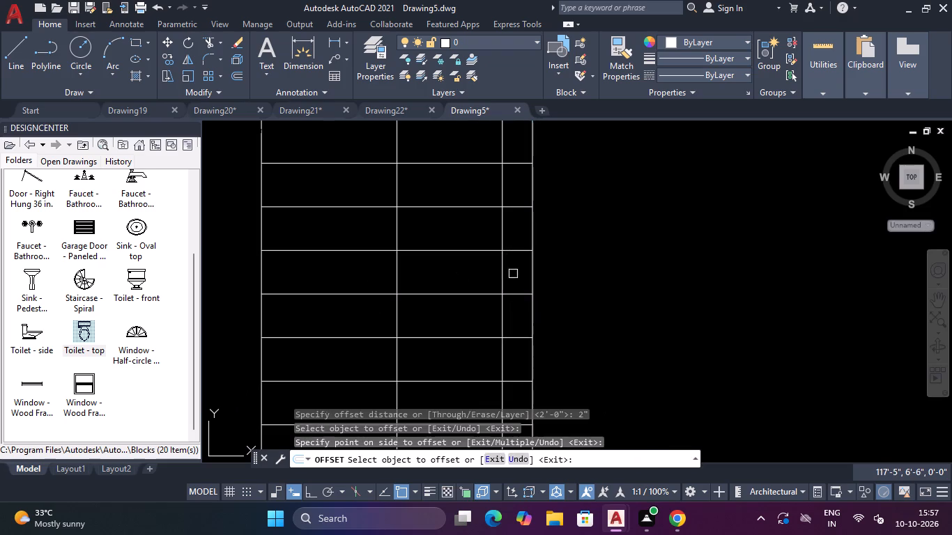
left_click(263, 266)
left_click(291, 272)
scroll(291, 272, "down", 5)
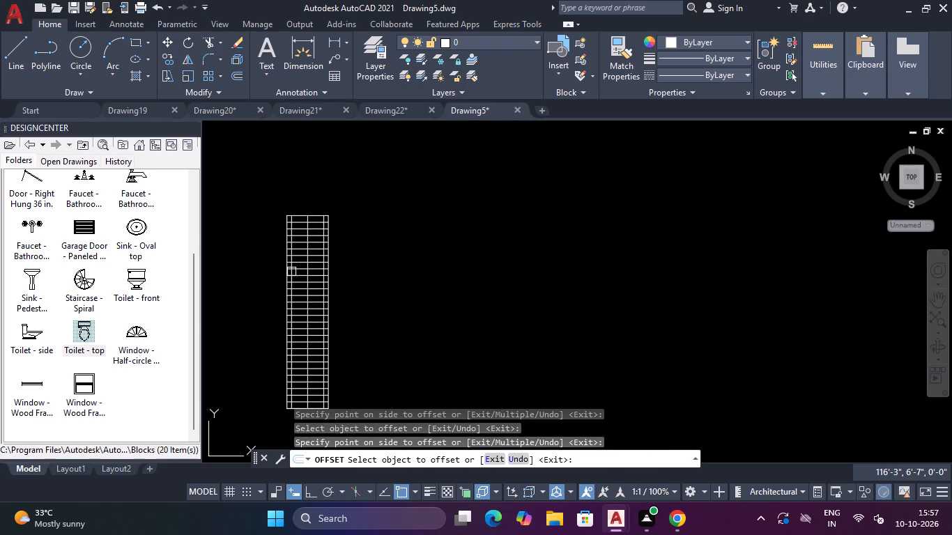
key("Escape")
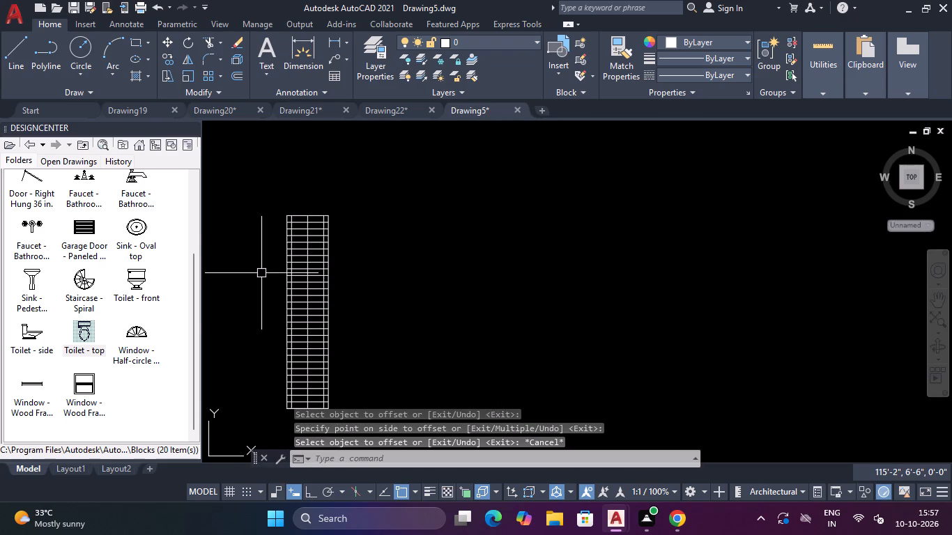
Trim the crossbar ends out of the 2" strip along the rectangle's left long side.
type("TR")
key("space")
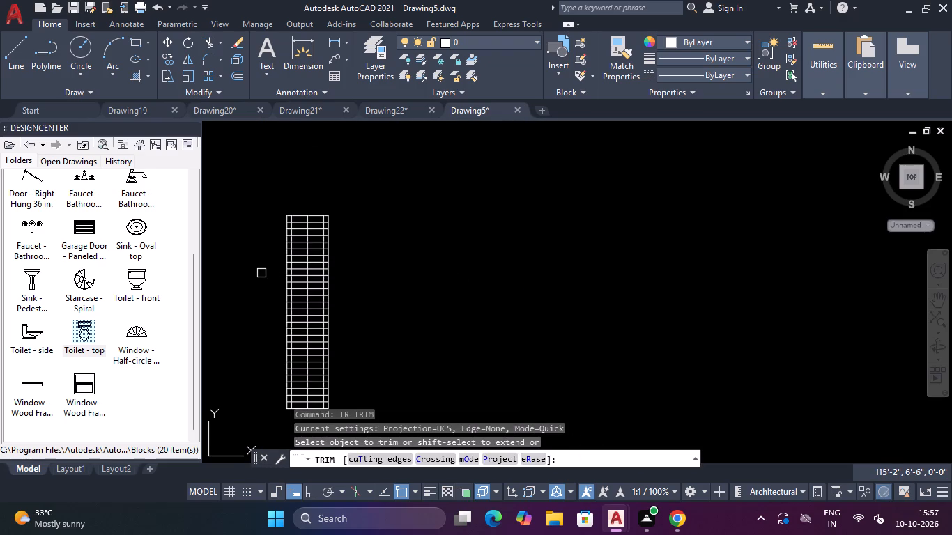
scroll(285, 214, "up", 3)
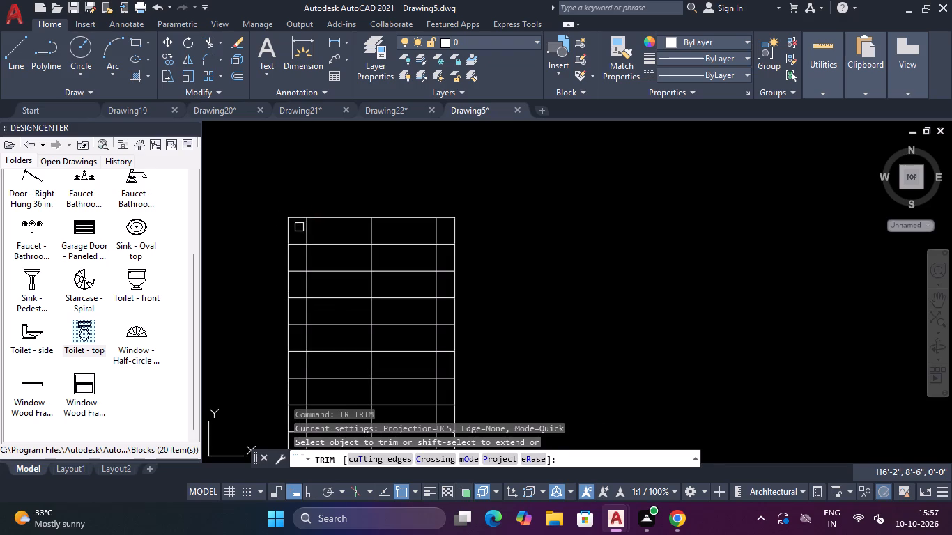
left_click(298, 227)
scroll(297, 251, "down", 3)
scroll(291, 384, "down", 1)
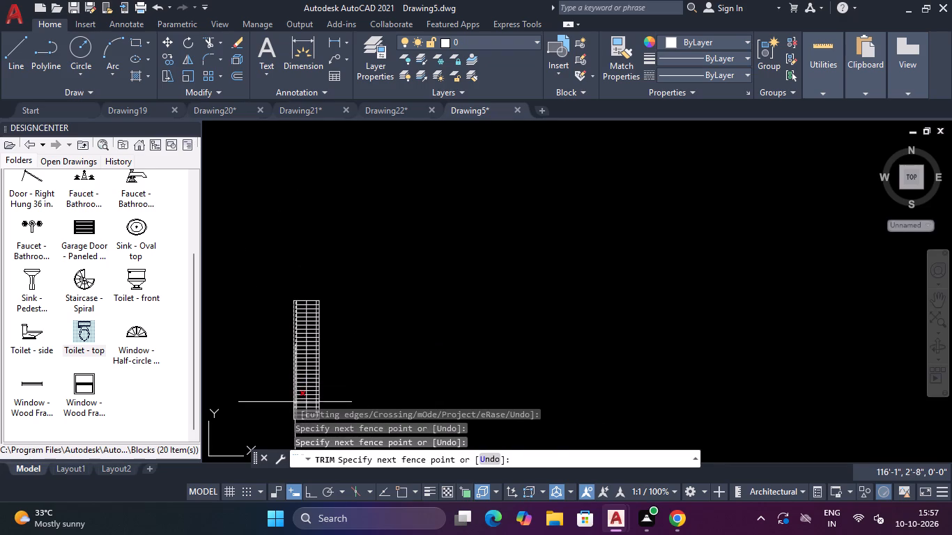
scroll(295, 403, "up", 2)
scroll(295, 406, "down", 3)
scroll(294, 412, "up", 4)
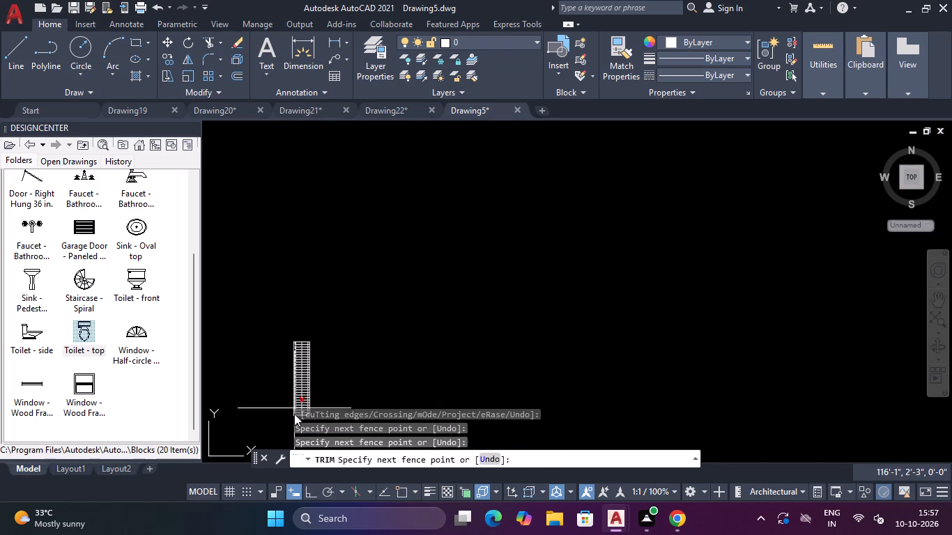
scroll(288, 419, "up", 4)
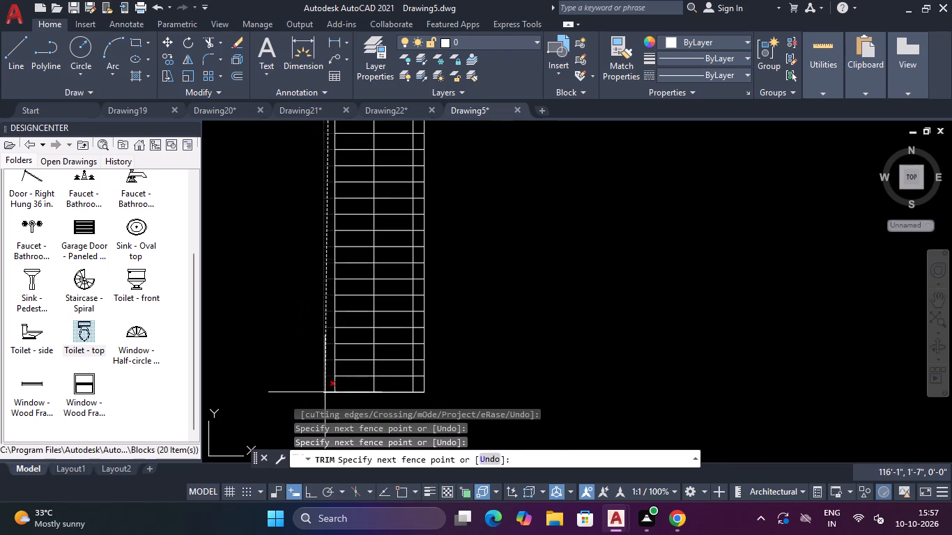
scroll(325, 392, "up", 2)
left_click(329, 383)
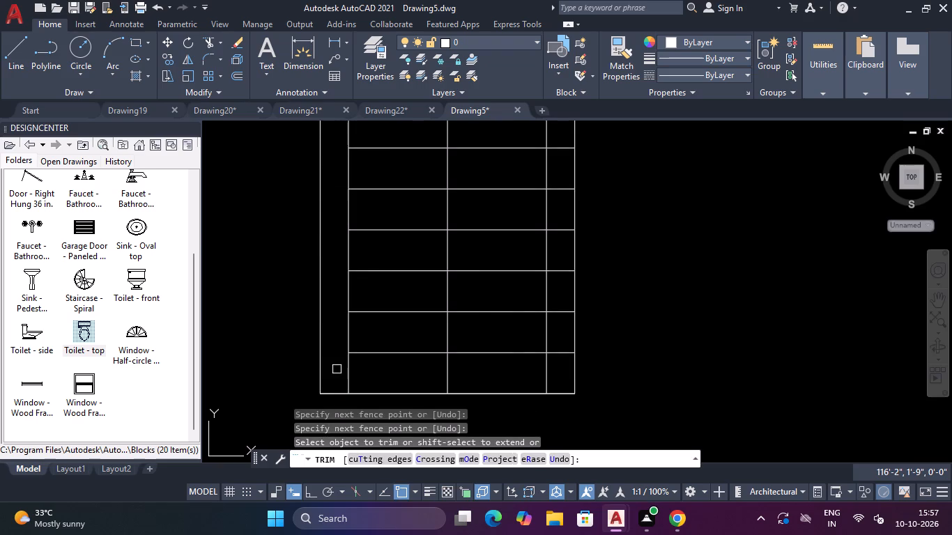
Trim the inner vertical lines out of the lowest and topmost bays of the rectangle.
left_click(336, 370)
left_click(565, 371)
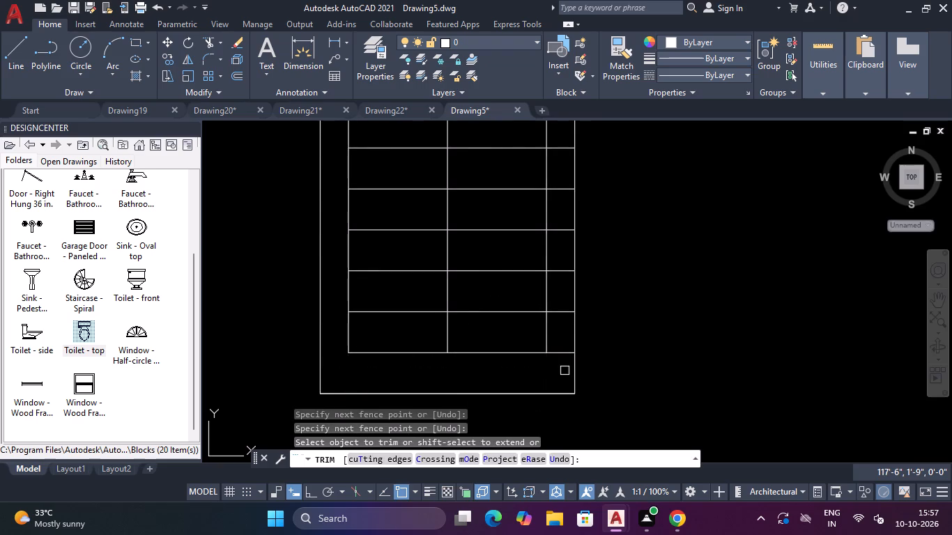
scroll(564, 371, "down", 4)
scroll(542, 180, "up", 4)
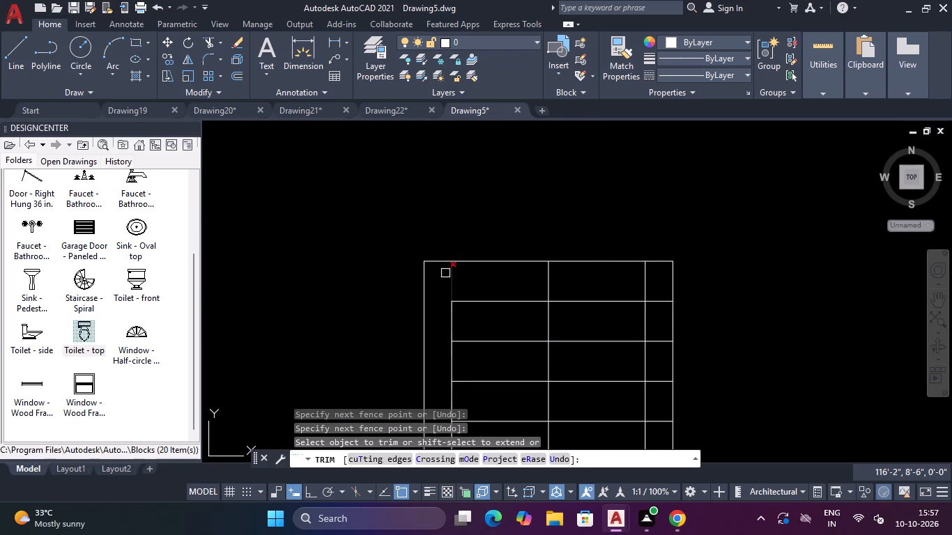
left_click(443, 275)
left_click(652, 279)
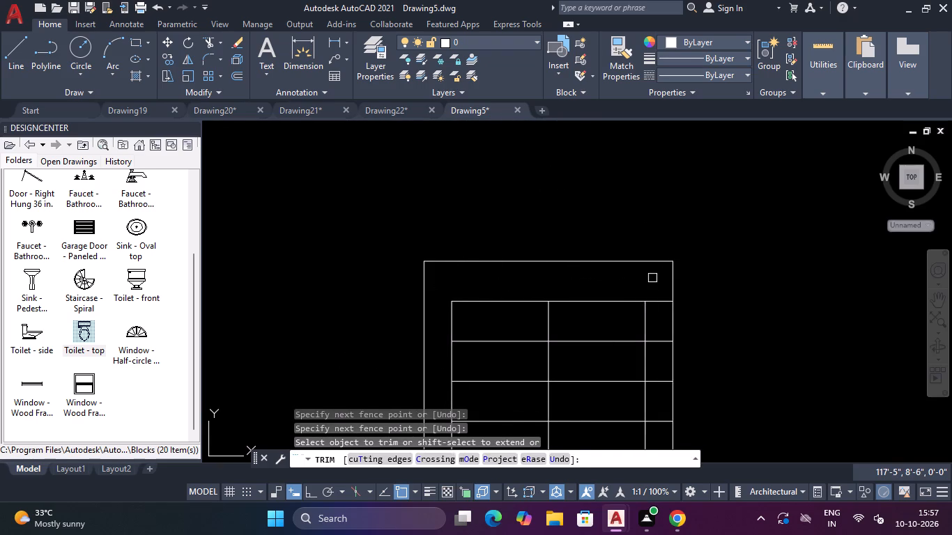
Trim the crossbar ends out of the 2" strip along the rectangle's right long side.
scroll(652, 278, "down", 4)
scroll(652, 279, "up", 3)
left_click(647, 271)
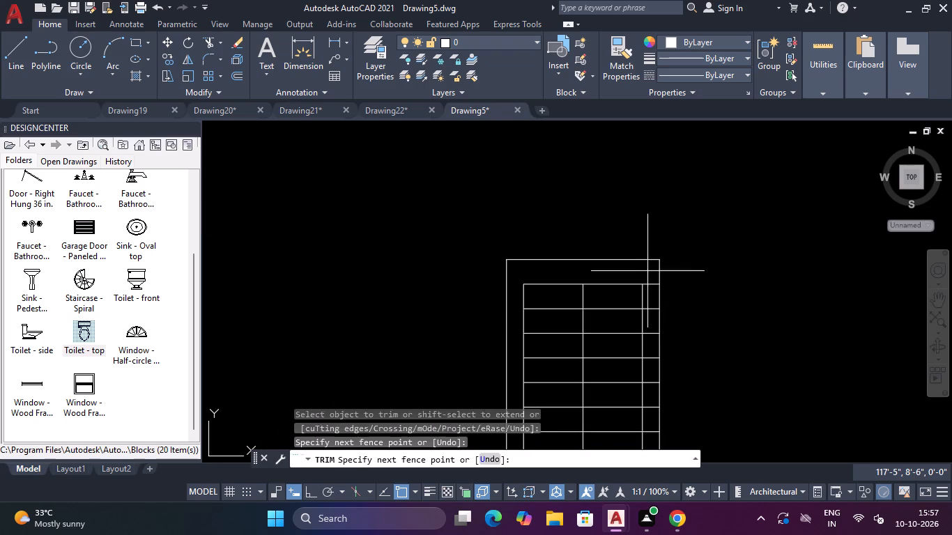
scroll(649, 280, "down", 7)
scroll(653, 355, "up", 4)
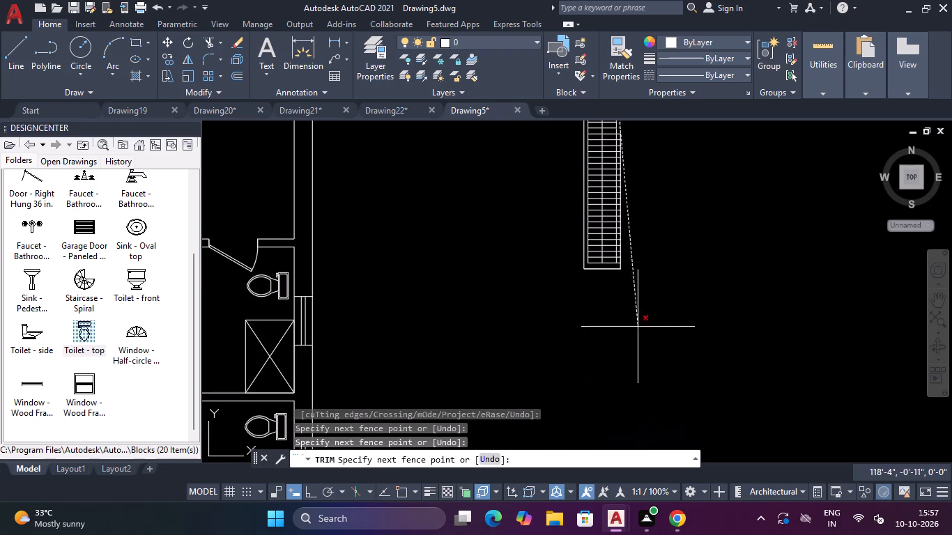
scroll(617, 274, "up", 3)
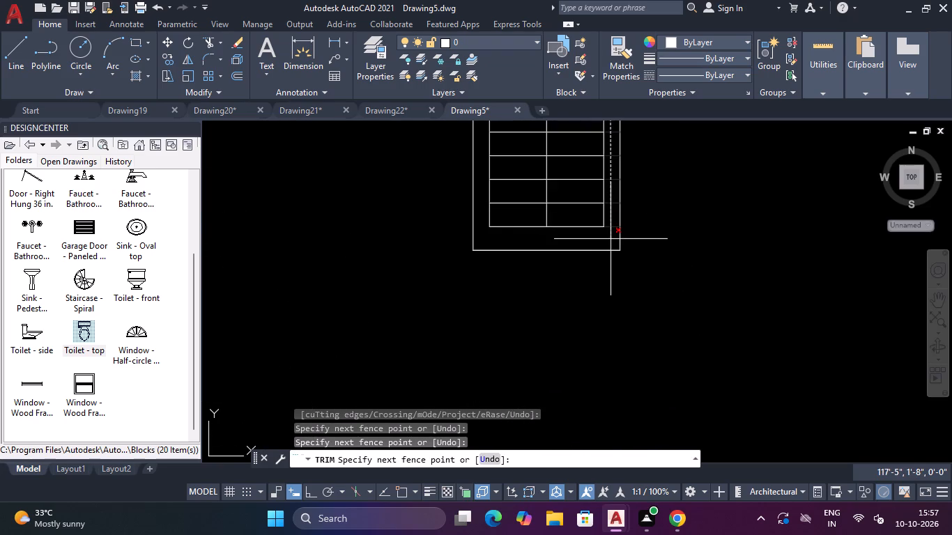
left_click(611, 239)
scroll(611, 239, "down", 3)
scroll(611, 158, "down", 4)
scroll(610, 148, "up", 3)
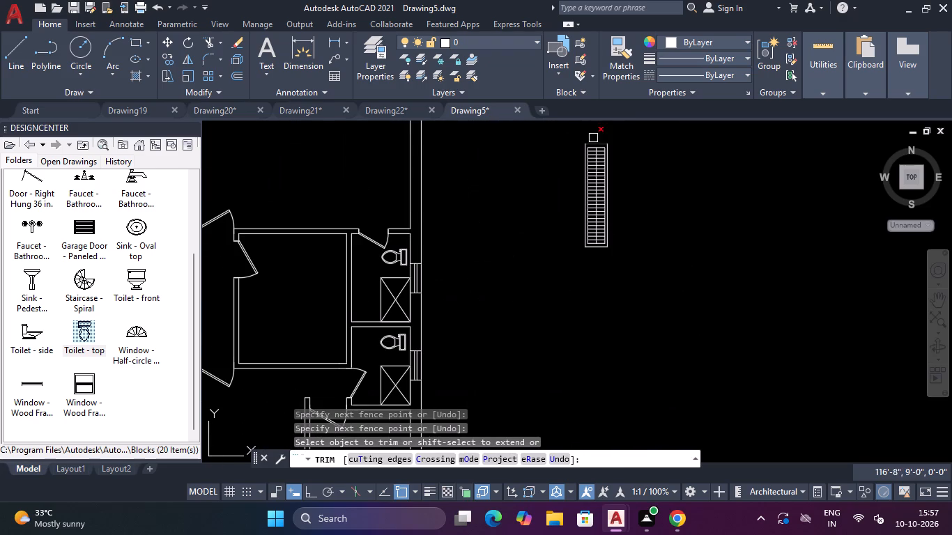
key("Escape")
key("Escape")
Delete the topmost and lowest inner crossbars and both inner vertical offset lines, keeping the centre line and the other crossbars.
scroll(597, 140, "up", 5)
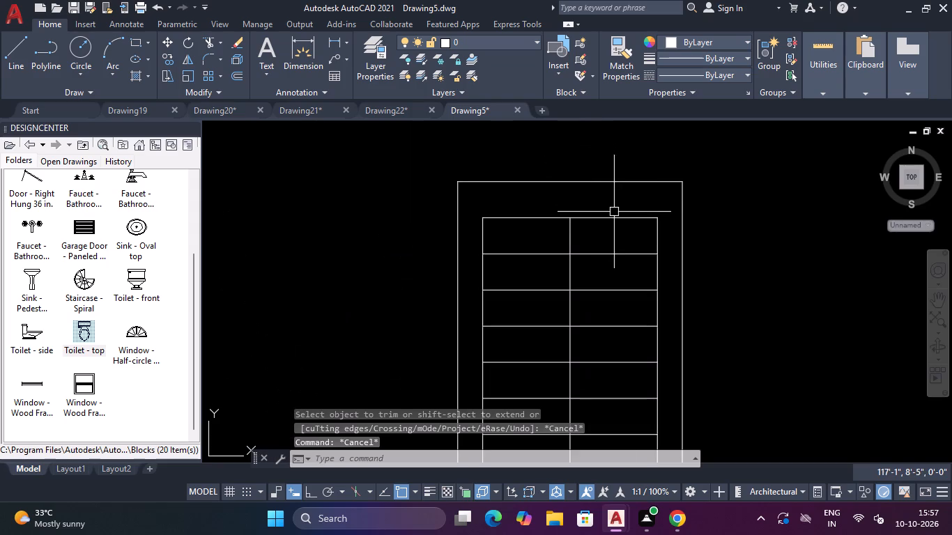
left_click(614, 215)
key("Delete")
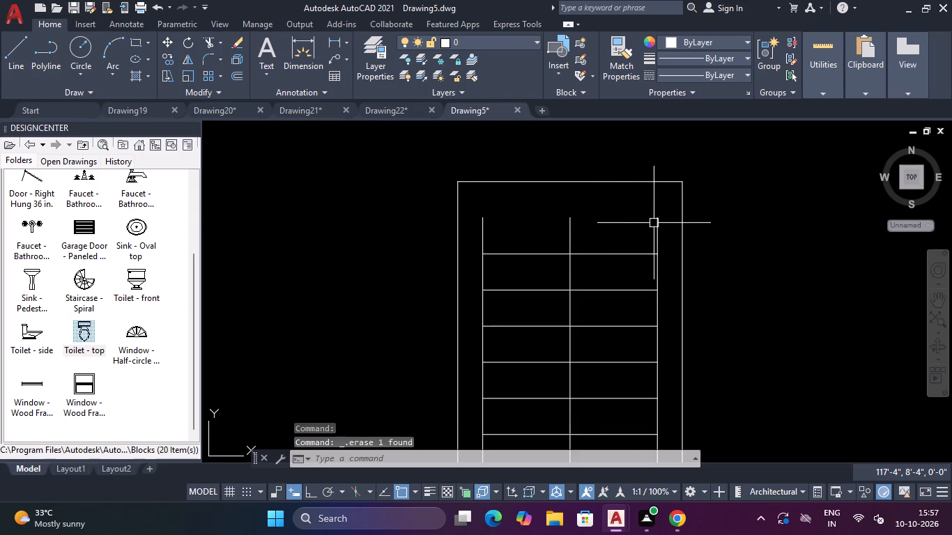
left_click(655, 224)
key("Delete")
scroll(644, 229, "down", 3)
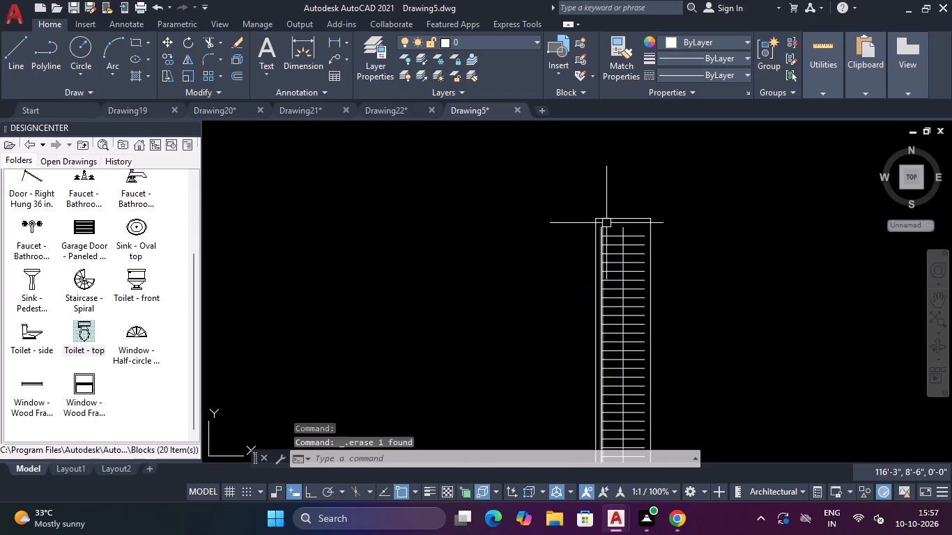
scroll(609, 223, "up", 1)
left_click(598, 233)
key("Delete")
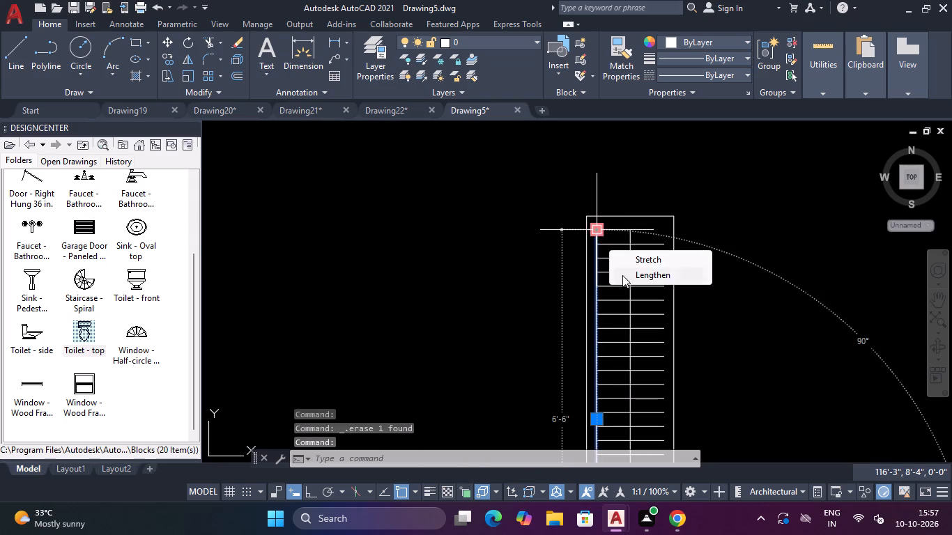
key("Delete")
scroll(567, 281, "down", 4)
scroll(579, 333, "up", 6)
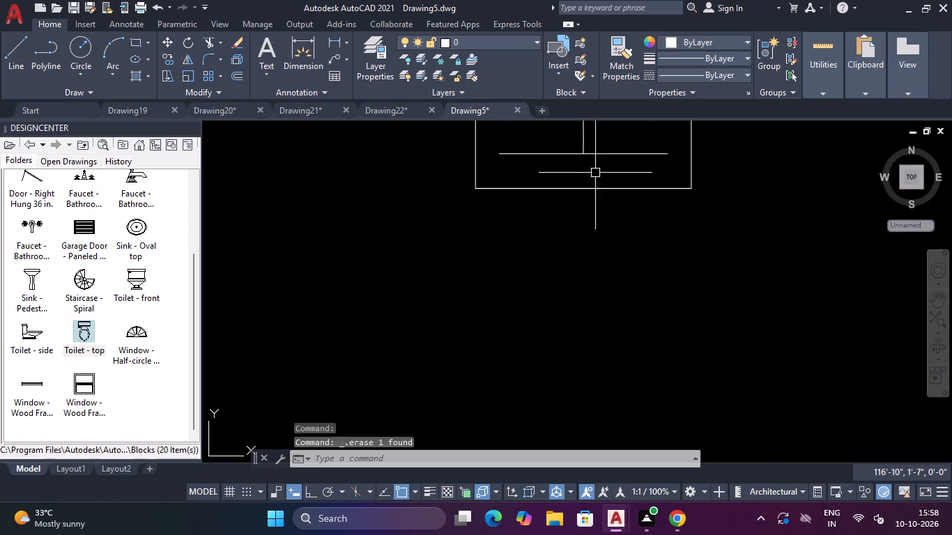
left_click(607, 155)
key("Delete")
Join all the lines of the 18" by 7' slatted rectangle beside the floor plan.
scroll(607, 155, "down", 8)
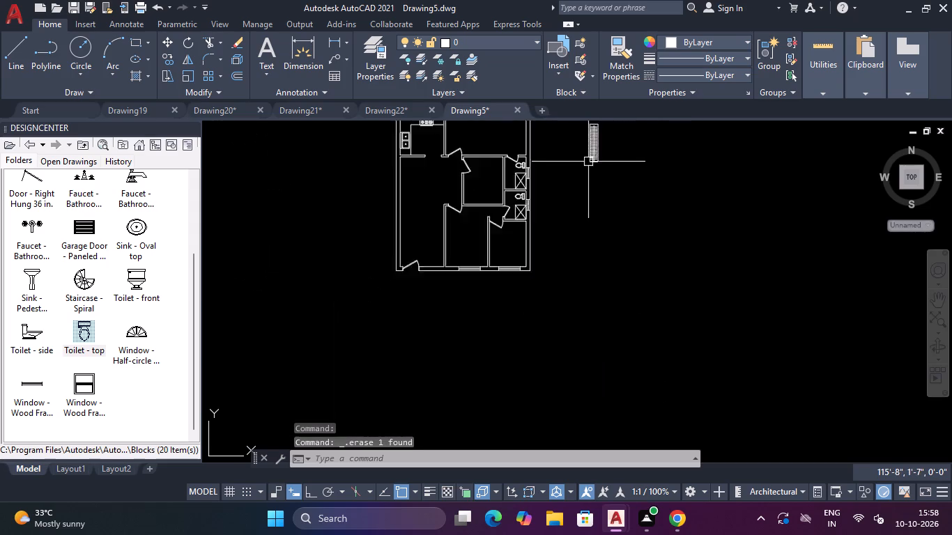
scroll(585, 151, "up", 2)
scroll(585, 151, "down", 3)
key("Escape")
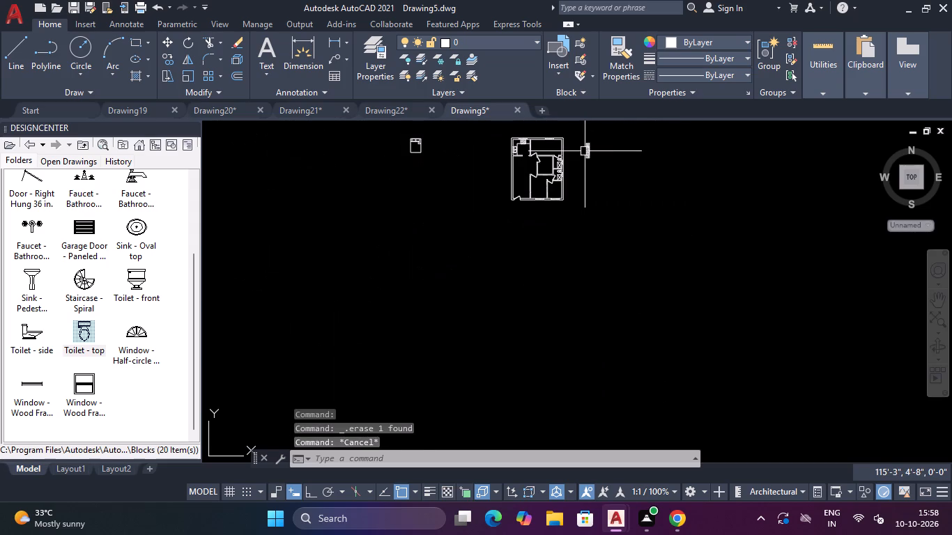
key("Escape")
scroll(583, 141, "up", 2)
left_click_drag(629, 141, 624, 148)
left_click(579, 205)
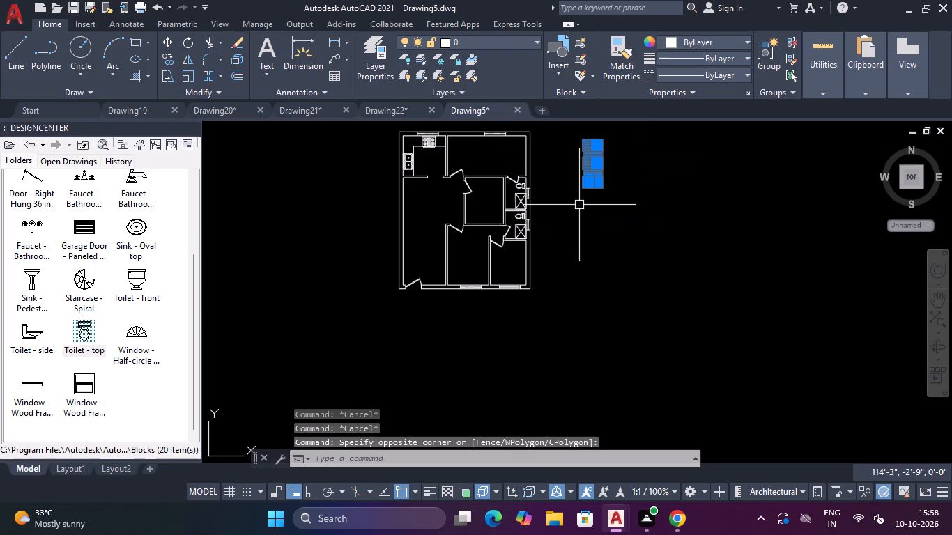
type("J")
key("space")
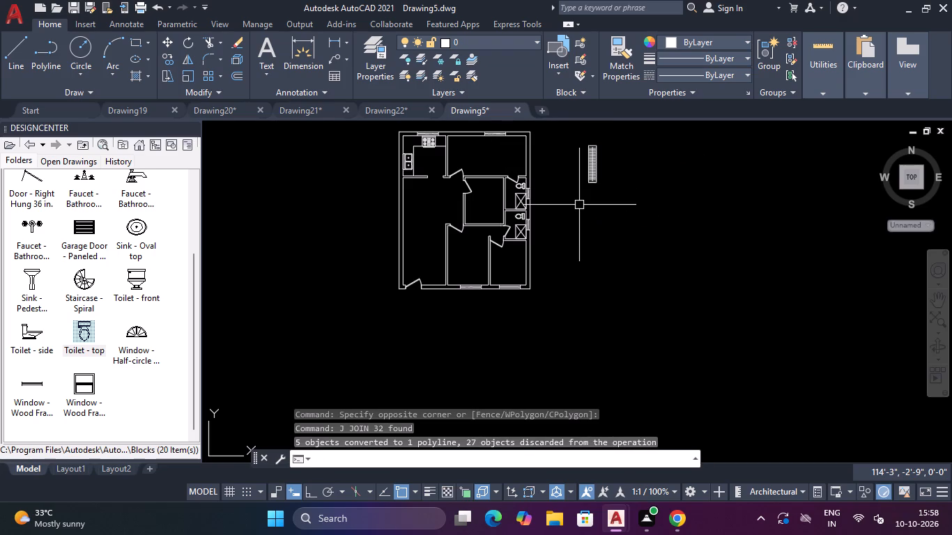
Draw an 18" by 4' rectangle beside the slatted 7' rectangle, clear of the floor plan.
scroll(590, 160, "up", 1)
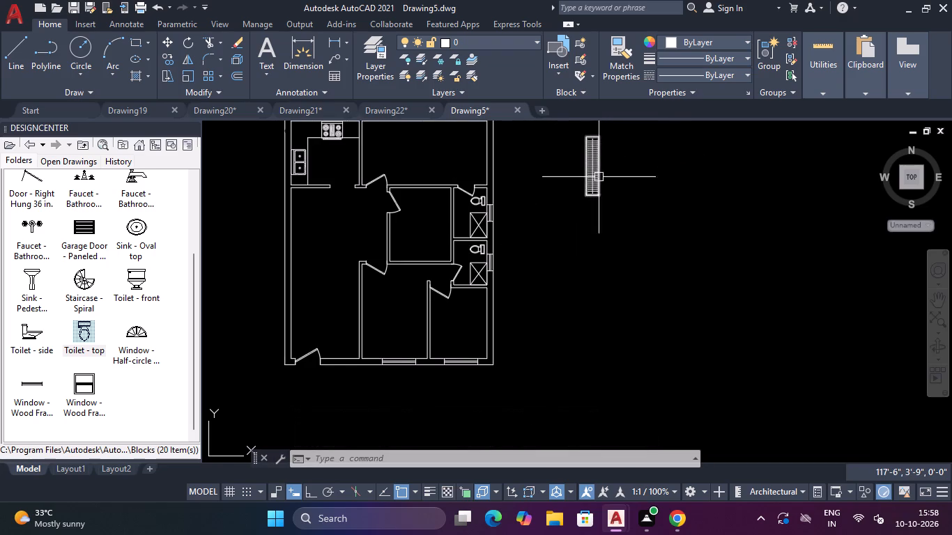
scroll(599, 177, "up", 2)
scroll(599, 177, "down", 4)
scroll(603, 168, "up", 2)
type("REC")
key("space")
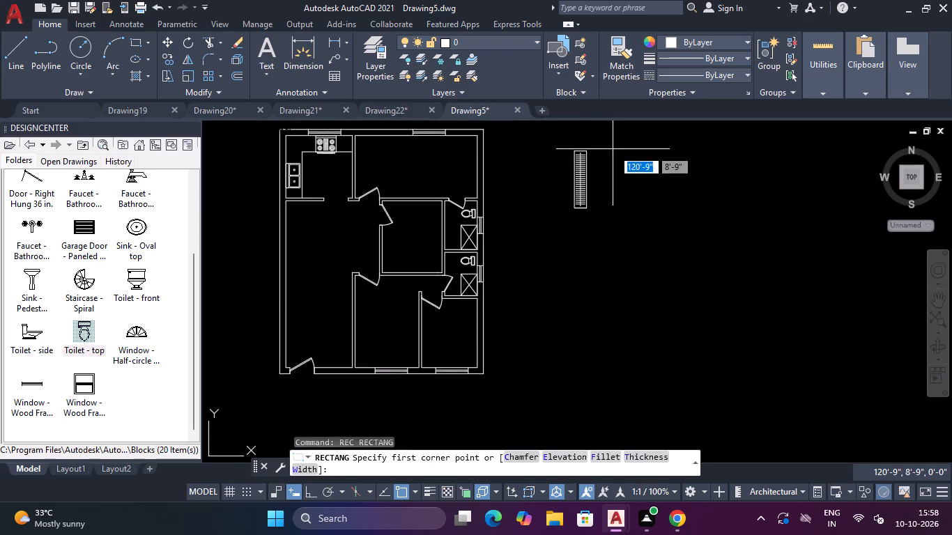
left_click(612, 148)
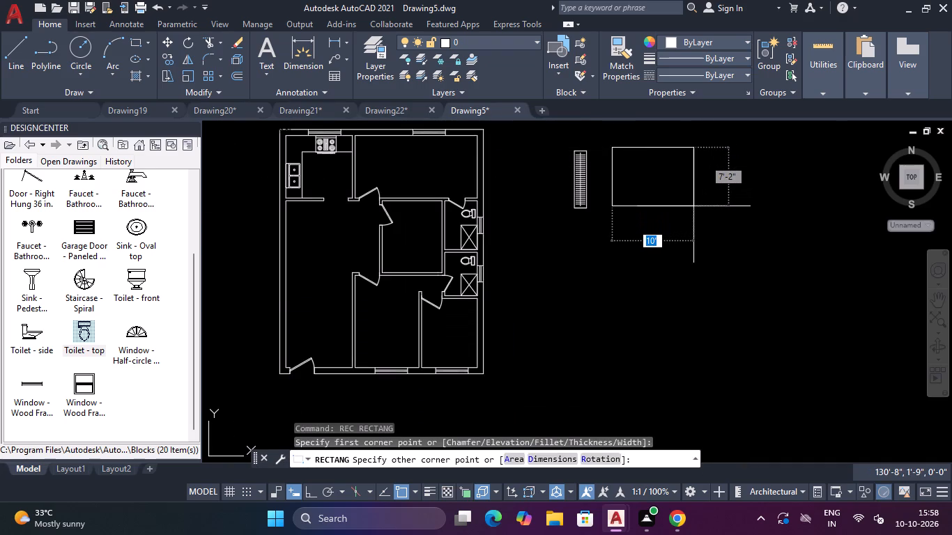
type("18\"")
key("Tab")
type("4'")
key("Return")
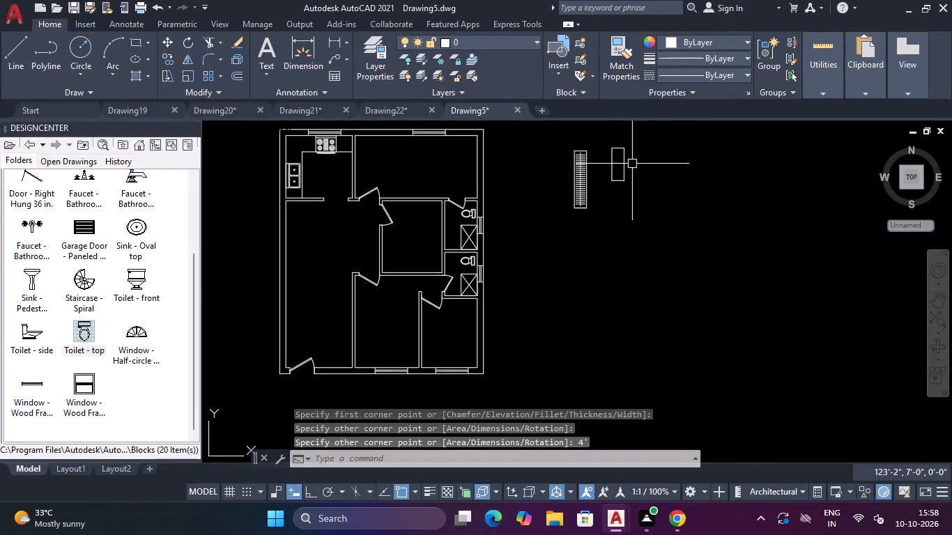
scroll(611, 143, "up", 2)
key("Escape")
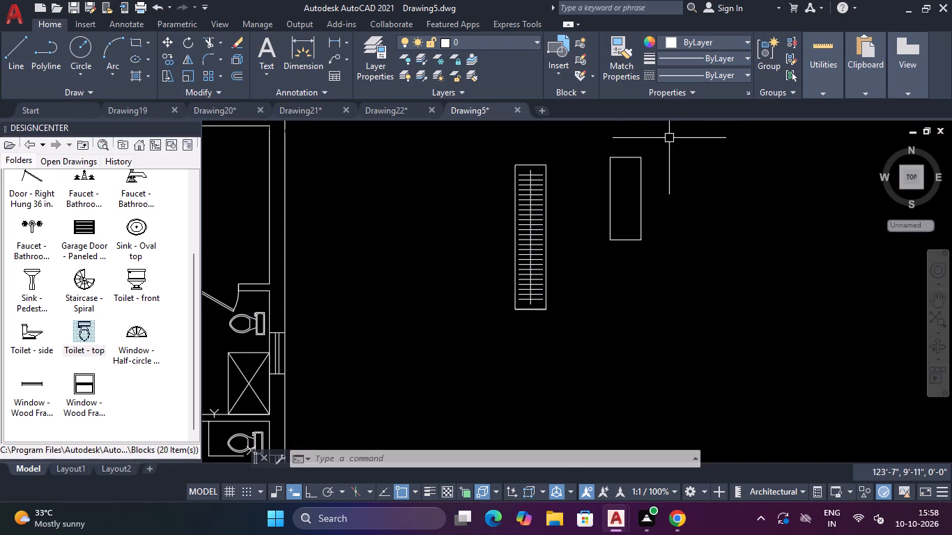
Explode the new 18" by 4' rectangle into separate lines.
left_click(668, 139)
left_click(641, 170)
type("EXP")
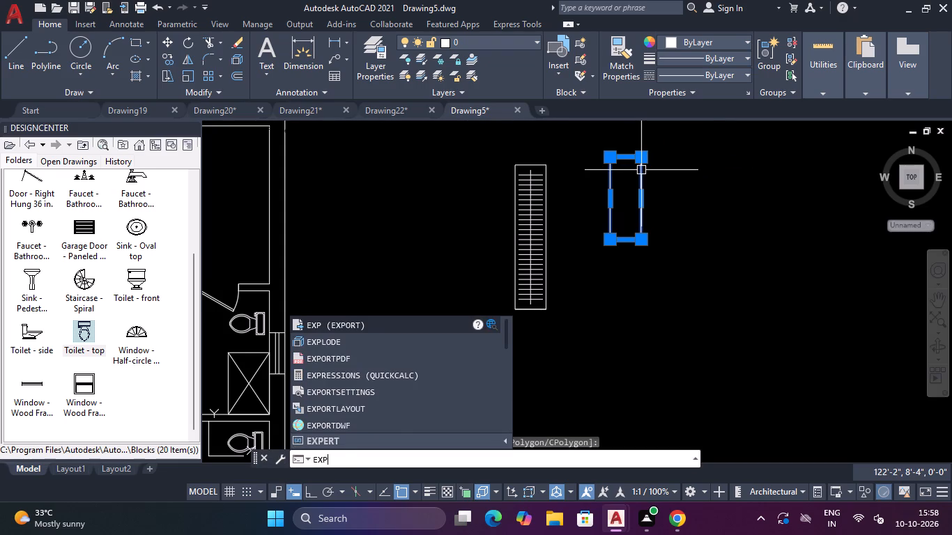
key("Down")
key("Return")
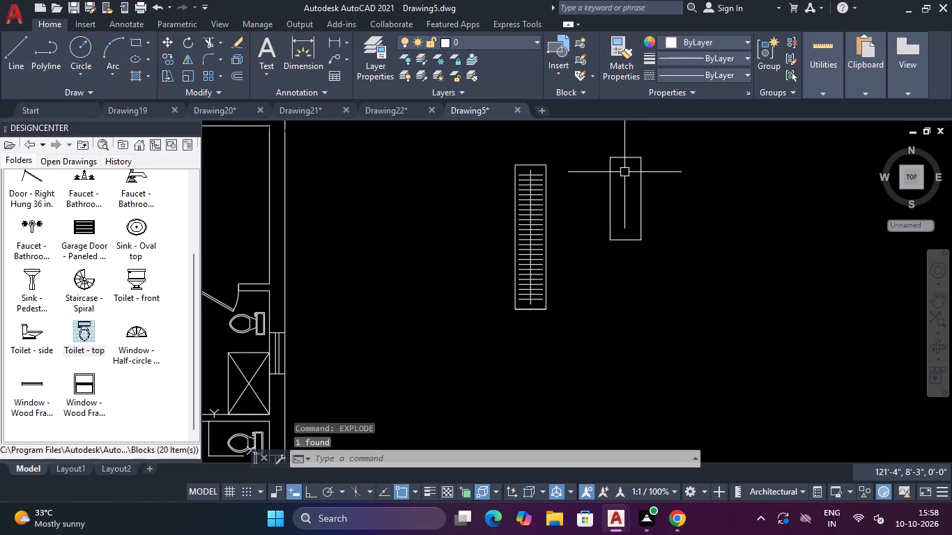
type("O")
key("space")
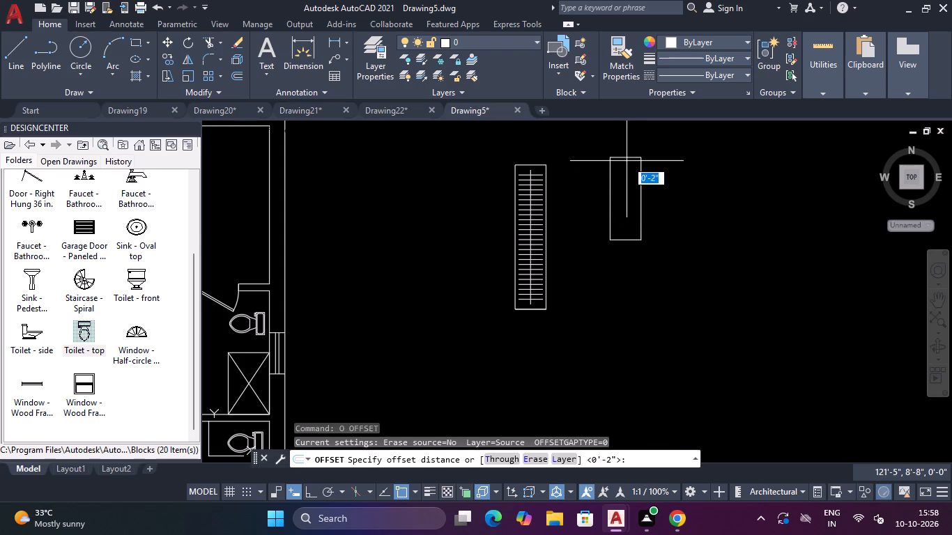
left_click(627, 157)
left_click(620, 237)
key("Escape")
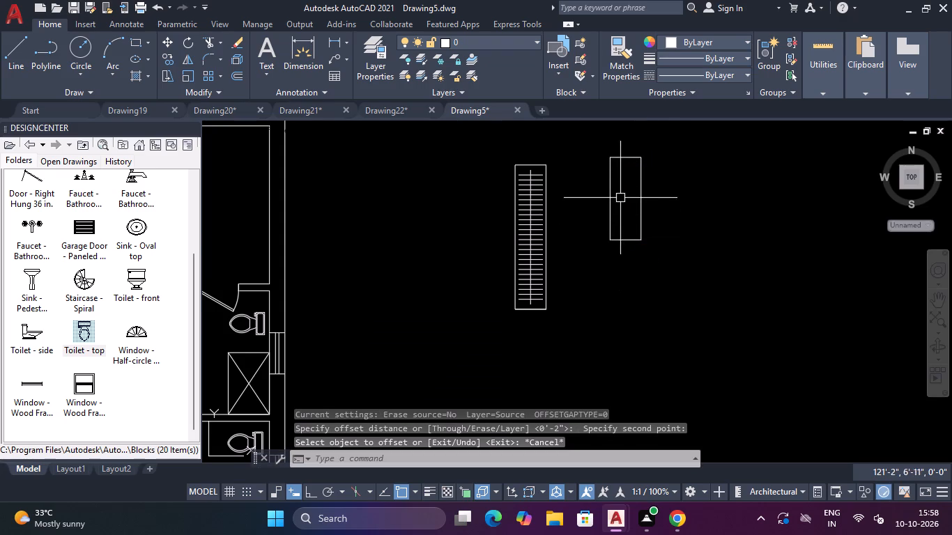
Draw a vertical centre line between the midpoints of the 4' rectangle's two short sides.
type("L")
key("space")
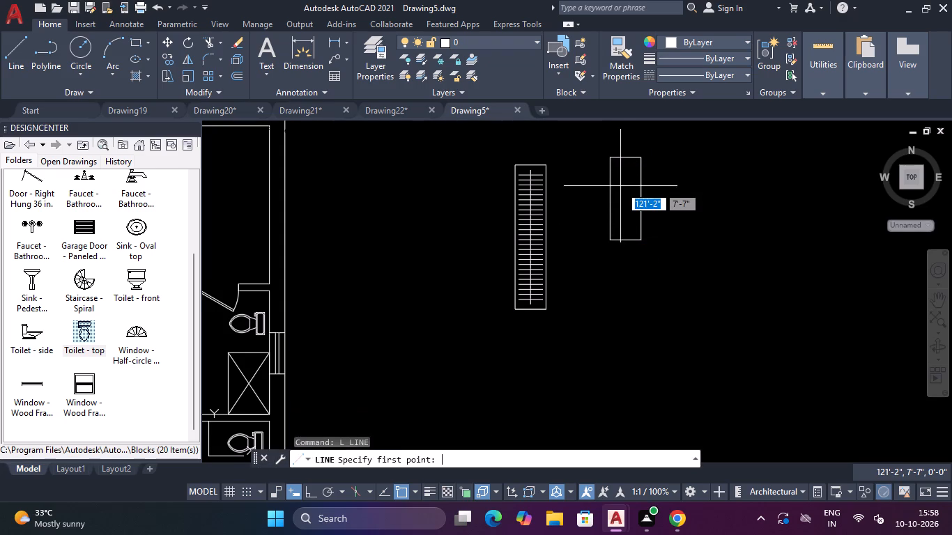
left_click(627, 157)
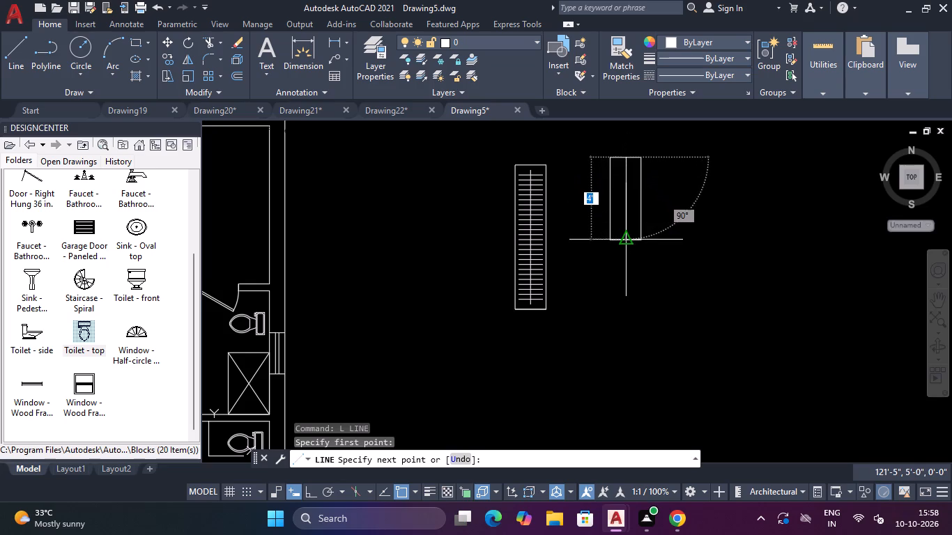
left_click(627, 242)
key("Escape")
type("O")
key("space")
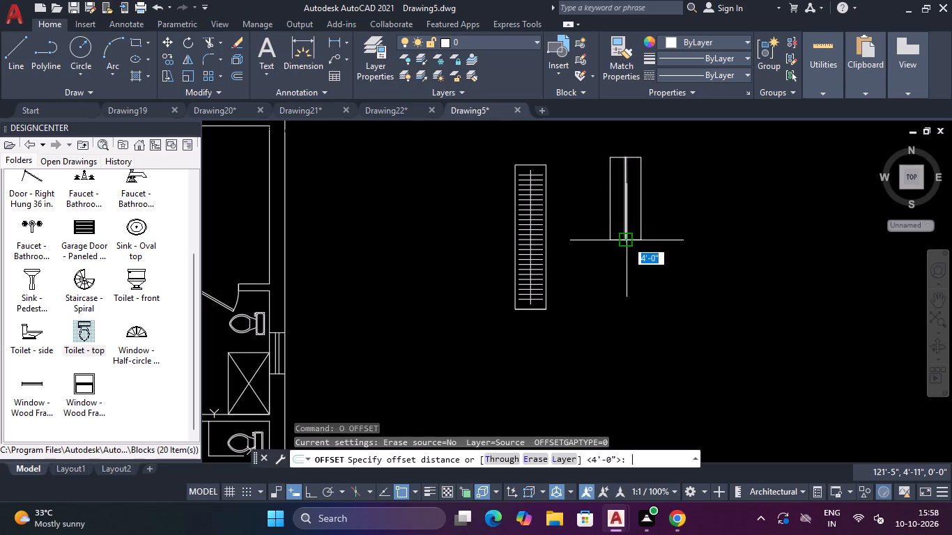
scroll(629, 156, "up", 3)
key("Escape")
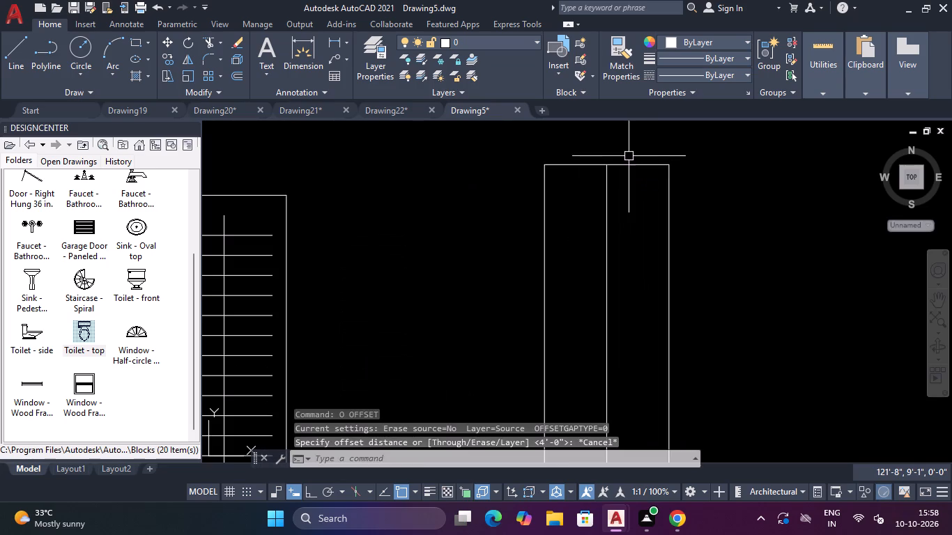
Copy the 4' rectangle's upper short side as an array of 15 items fitted down to the lower short side.
left_click(629, 156)
left_click(629, 194)
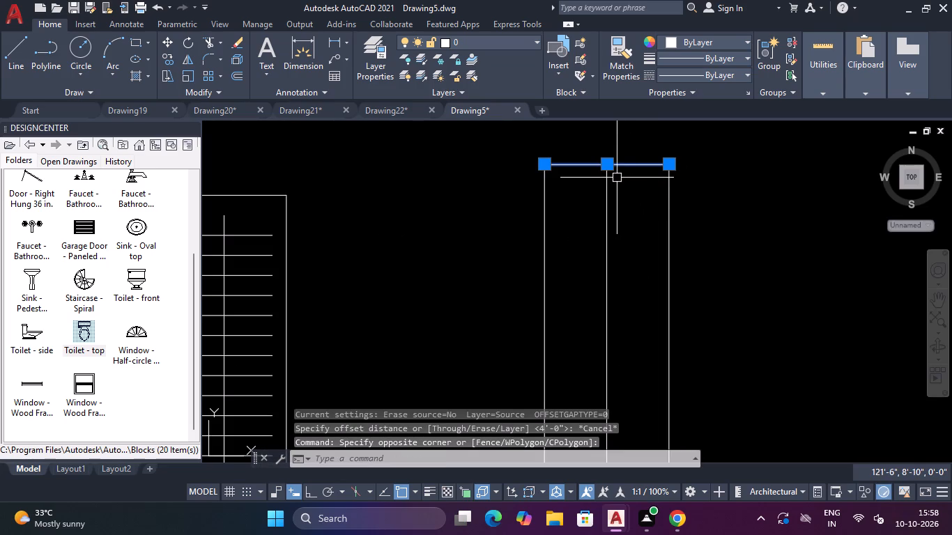
type("CO")
key("Return")
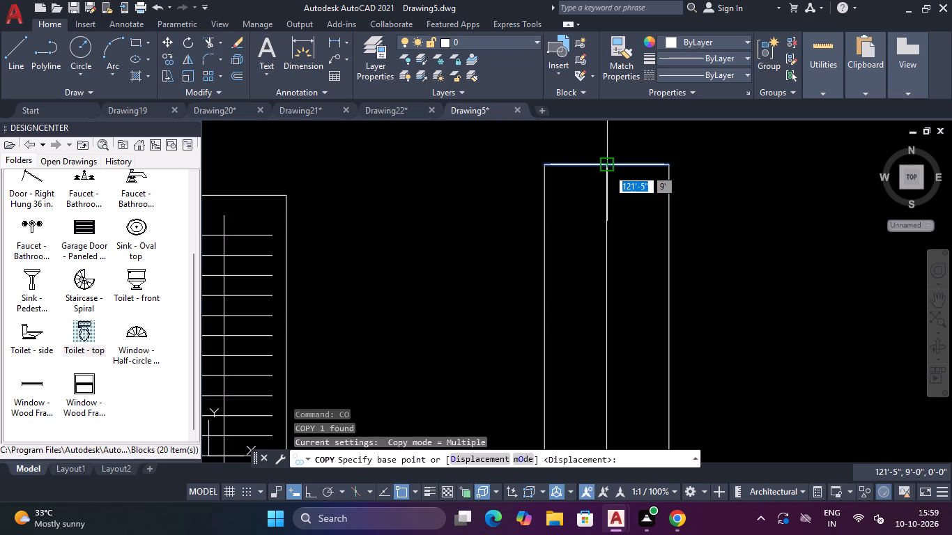
left_click(607, 169)
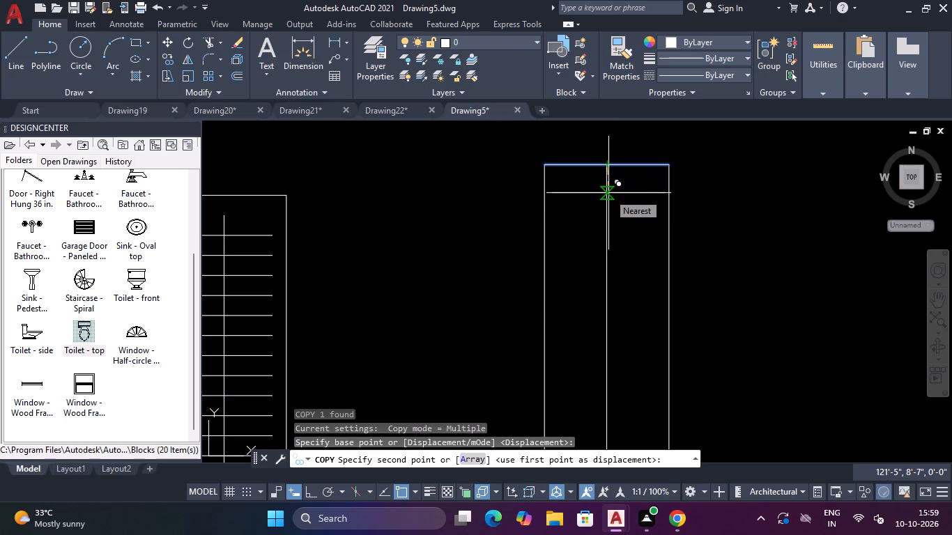
type("A")
key("space")
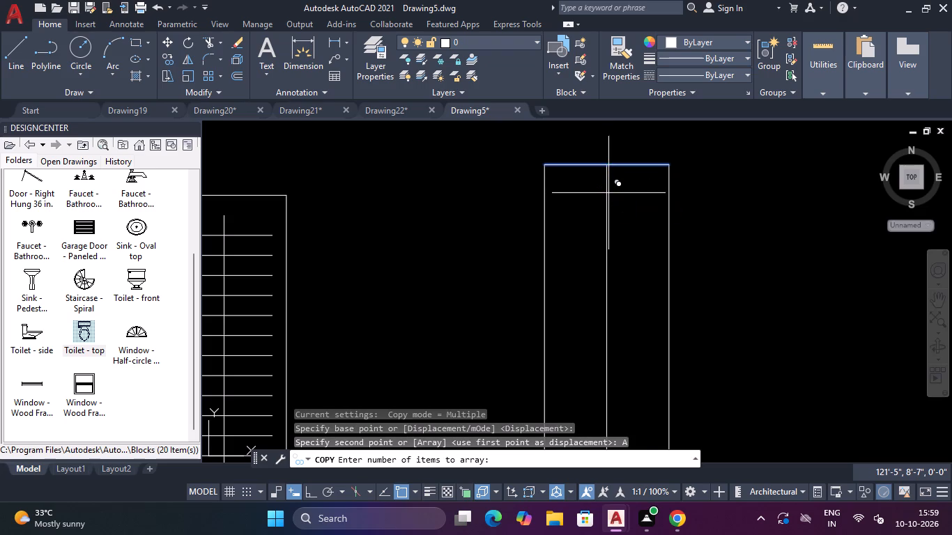
type("15")
key("Return")
type("F")
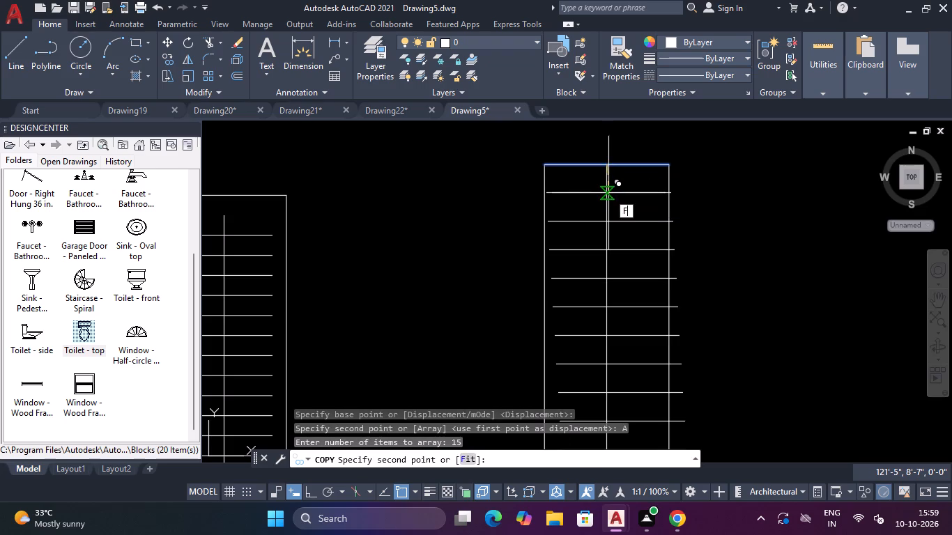
key("space")
scroll(608, 233, "down", 4)
scroll(600, 270, "up", 3)
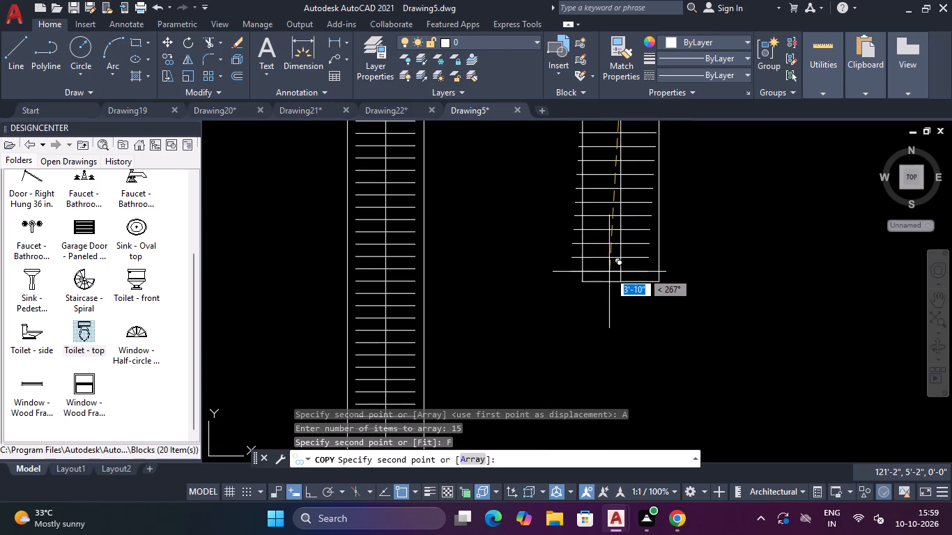
left_click(618, 279)
scroll(618, 279, "down", 3)
key("Escape")
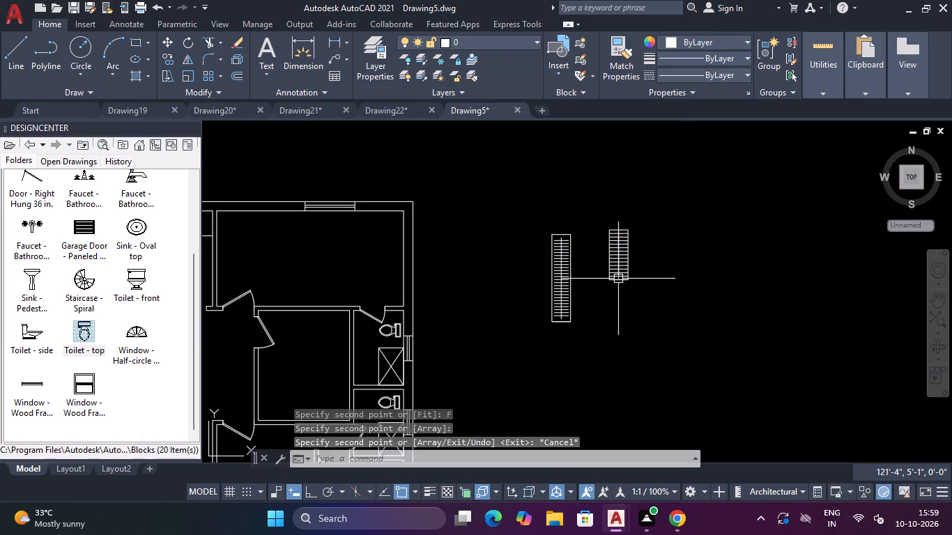
Offset both long sides of the 4' rectangle 2" inward.
type("O")
key("space")
type("2\"")
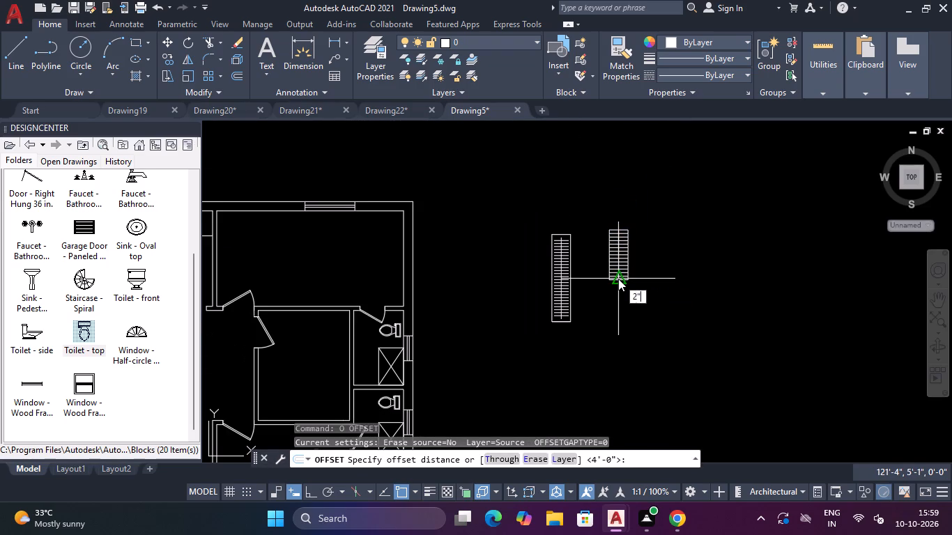
key("Return")
scroll(618, 279, "up", 3)
scroll(654, 171, "up", 3)
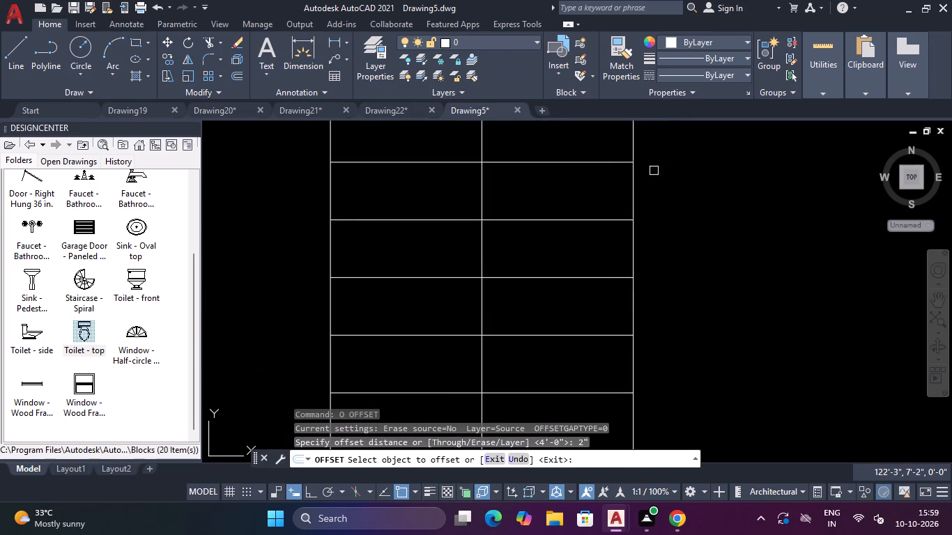
left_click(633, 183)
left_click(621, 187)
scroll(621, 187, "down", 2)
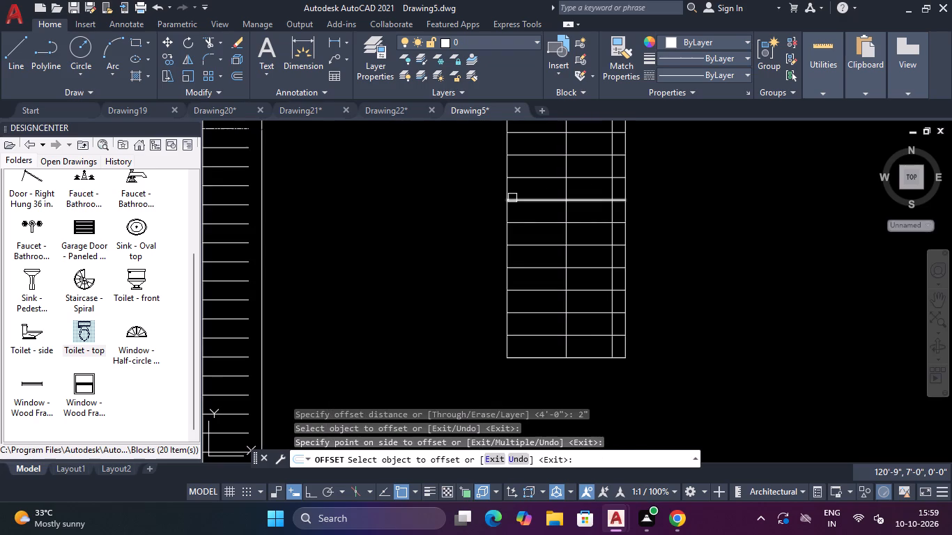
left_click(505, 187)
left_click(523, 187)
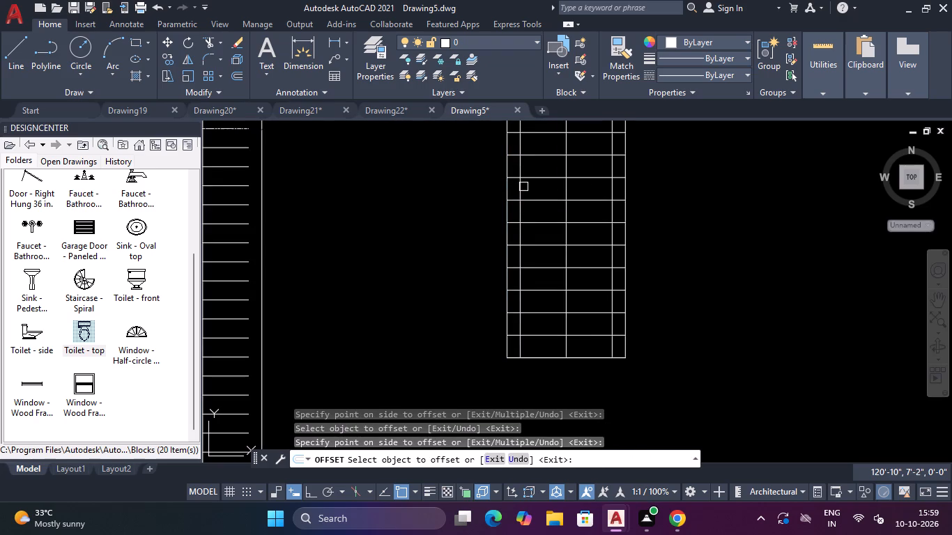
key("Escape")
key("Escape")
Trim the centre line and both inner vertical lines out of the topmost bay of the 4' rectangle.
type("TR")
key("space")
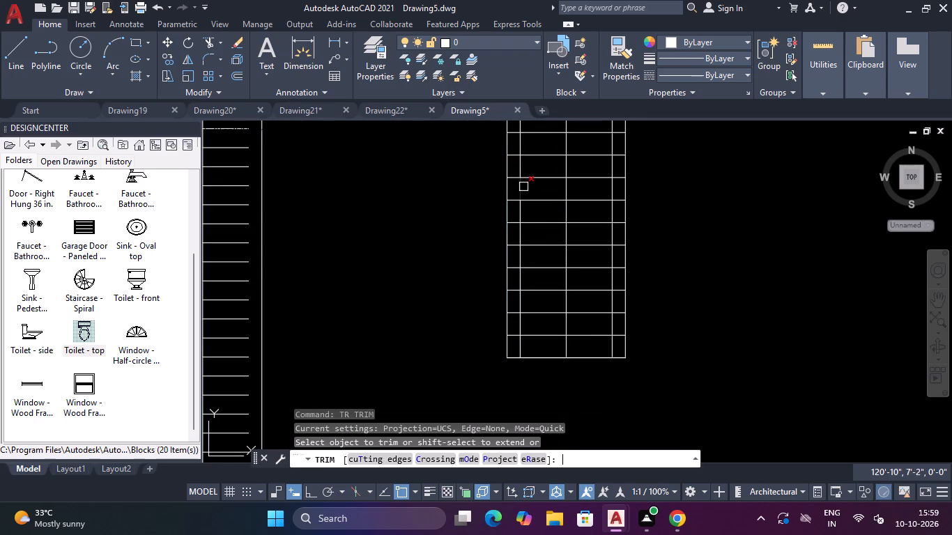
scroll(523, 187, "down", 4)
scroll(517, 132, "up", 3)
scroll(522, 275, "up", 3)
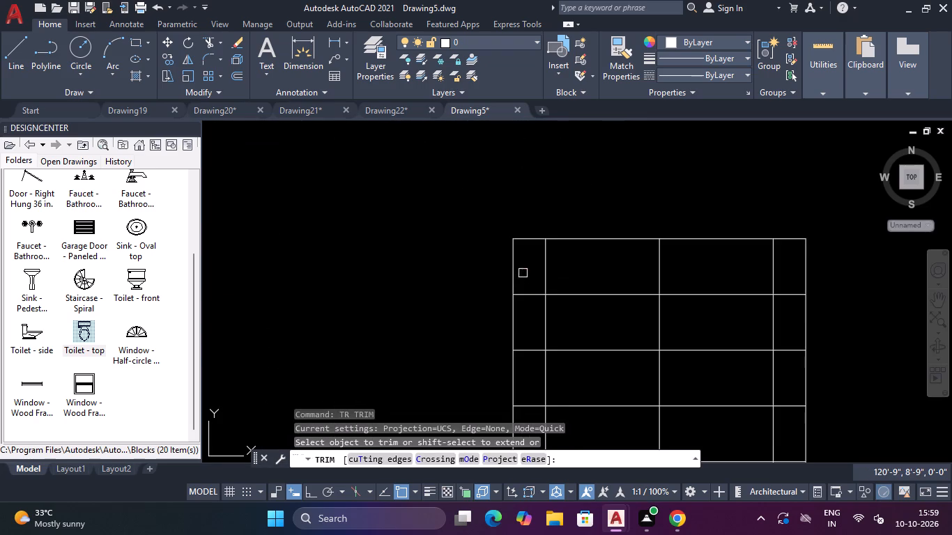
left_click(528, 263)
left_click(790, 263)
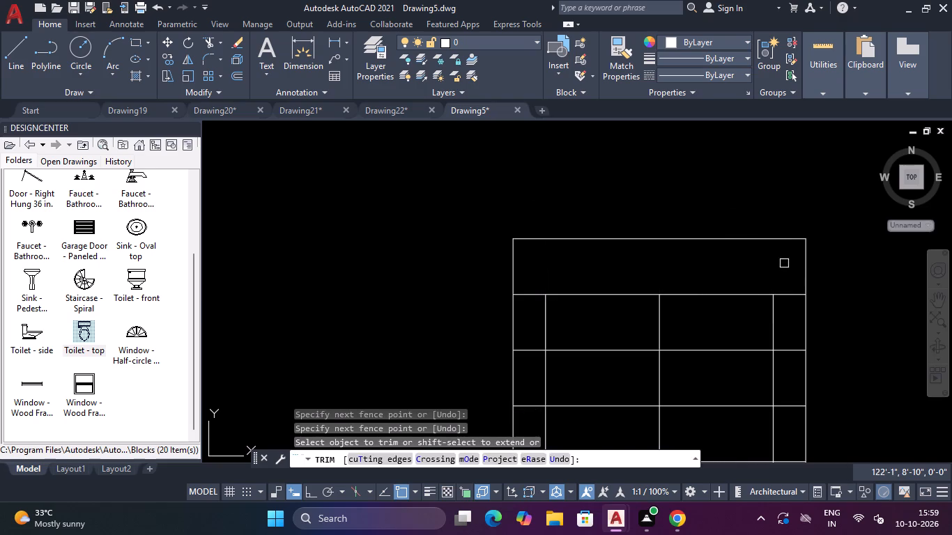
Trim the crossbar ends out of the 2" strip along the 4' rectangle's left long side.
scroll(779, 263, "down", 4)
scroll(725, 279, "up", 4)
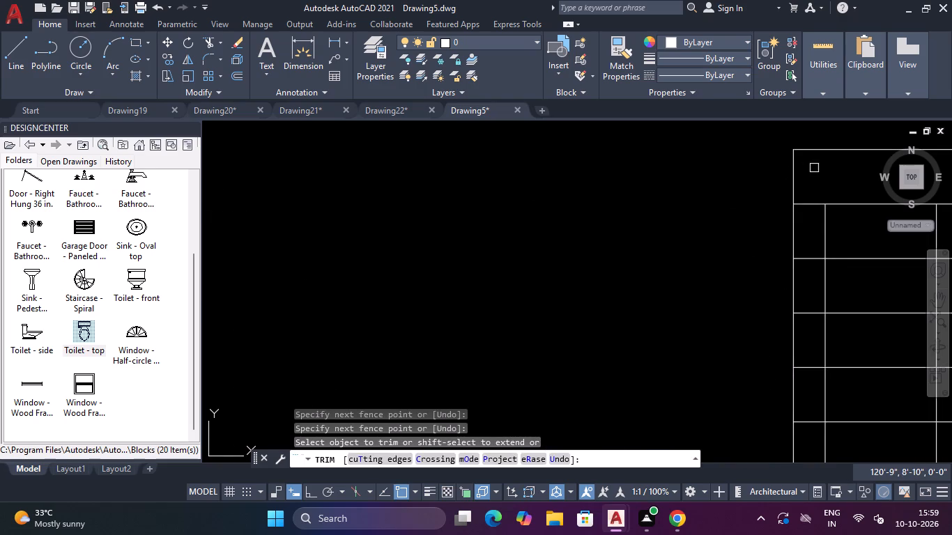
left_click(815, 168)
scroll(811, 254, "down", 4)
scroll(813, 311, "down", 3)
scroll(813, 342, "up", 4)
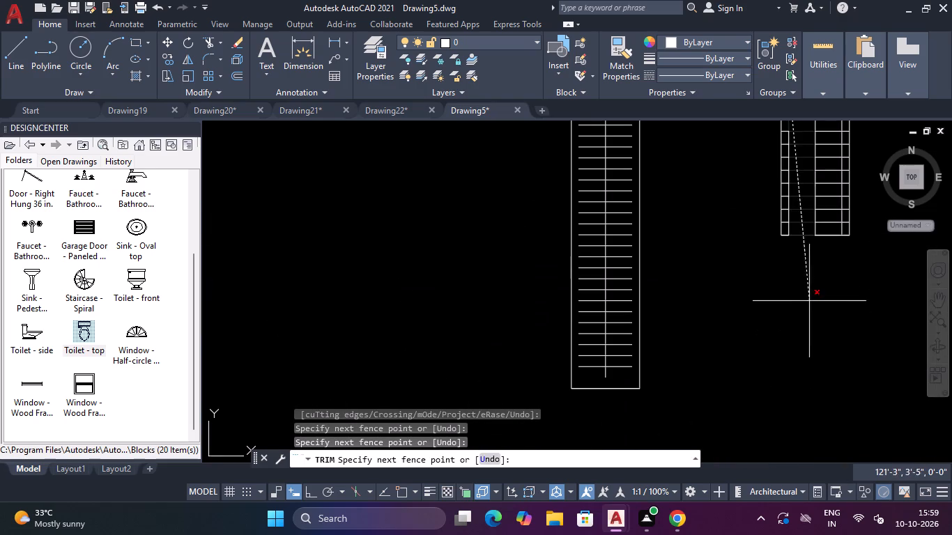
scroll(786, 205, "up", 2)
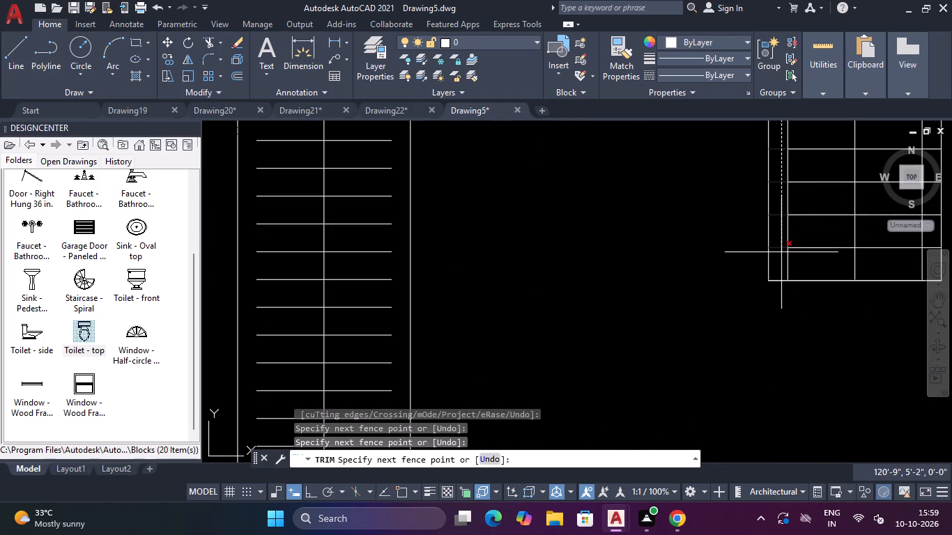
left_click(781, 252)
scroll(781, 252, "down", 3)
scroll(781, 252, "up", 3)
key("space")
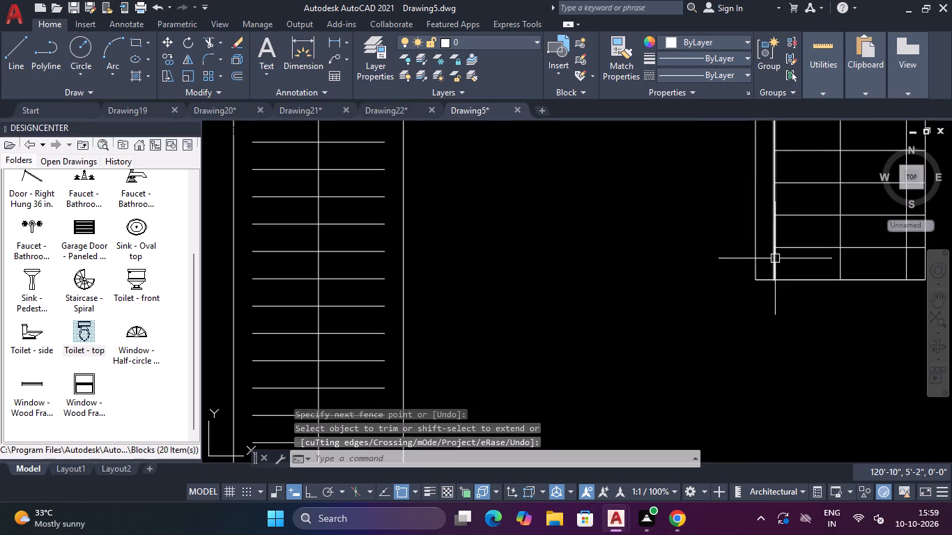
Trim the centre line and both inner vertical lines out of the lowest bay of the 4' rectangle.
key("space")
left_click(769, 260)
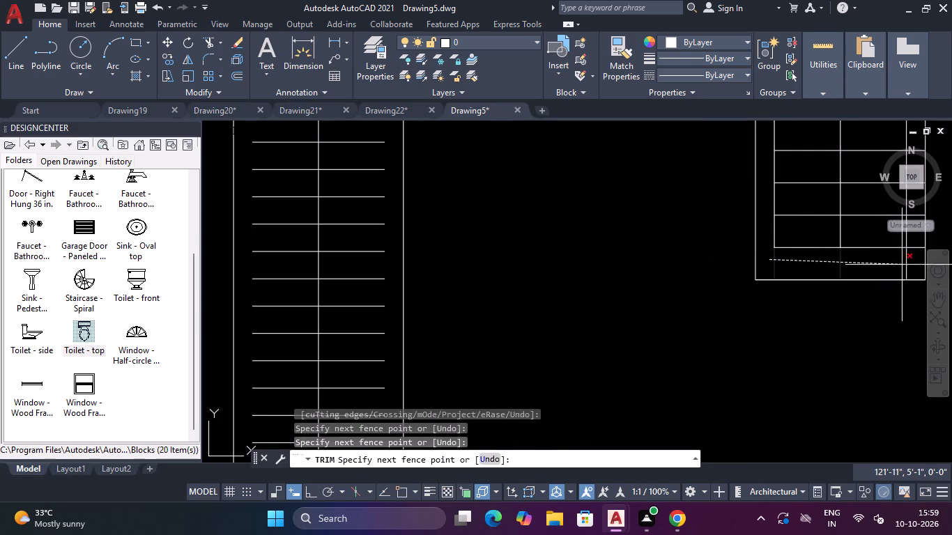
left_click(910, 258)
scroll(900, 257, "down", 4)
scroll(831, 291, "down", 1)
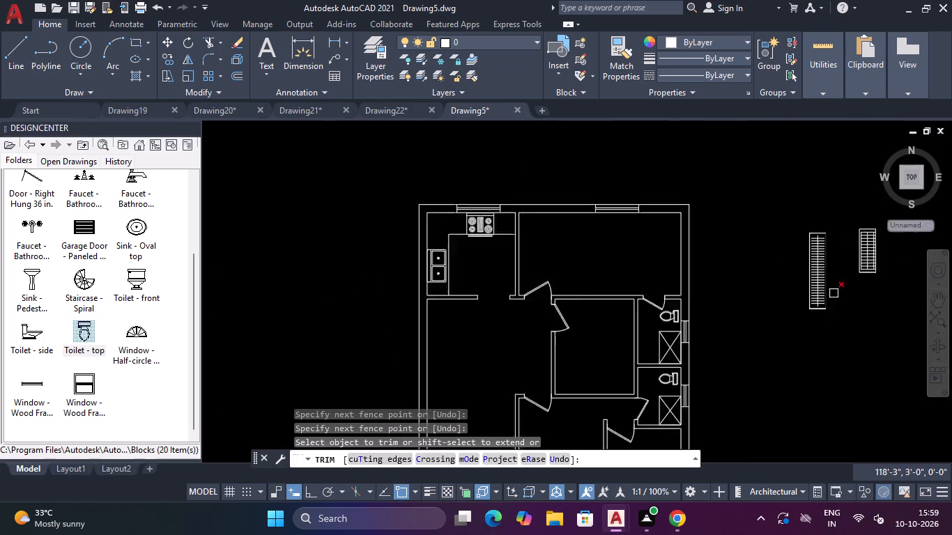
Trim the crossbar ends out of the 2" strip along the 4' rectangle's right long side.
scroll(834, 294, "down", 1)
scroll(860, 247, "up", 6)
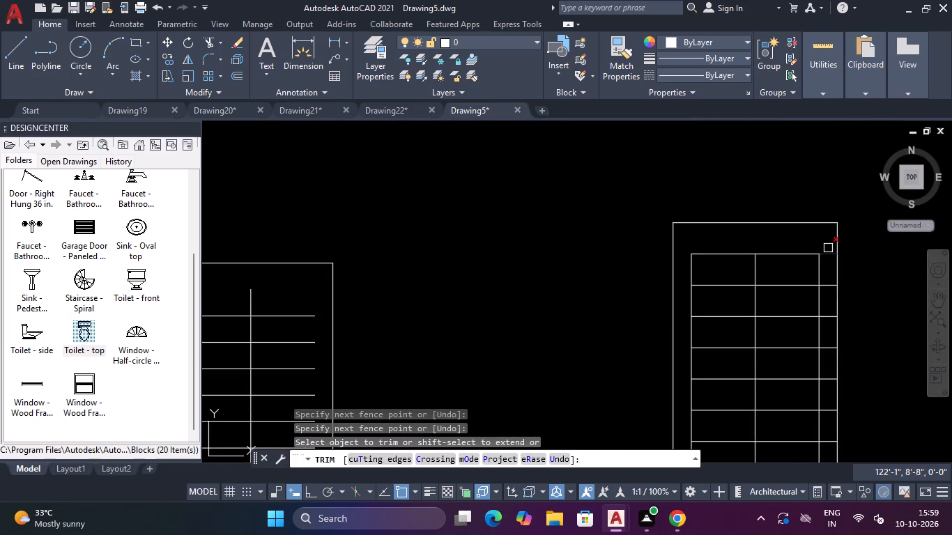
left_click(825, 241)
scroll(825, 313, "down", 2)
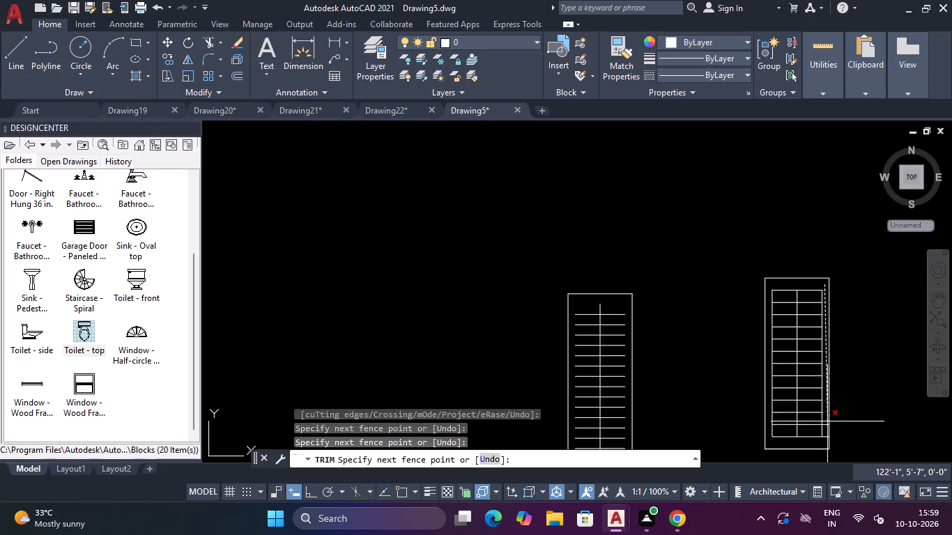
scroll(826, 447, "up", 3)
left_click(813, 436)
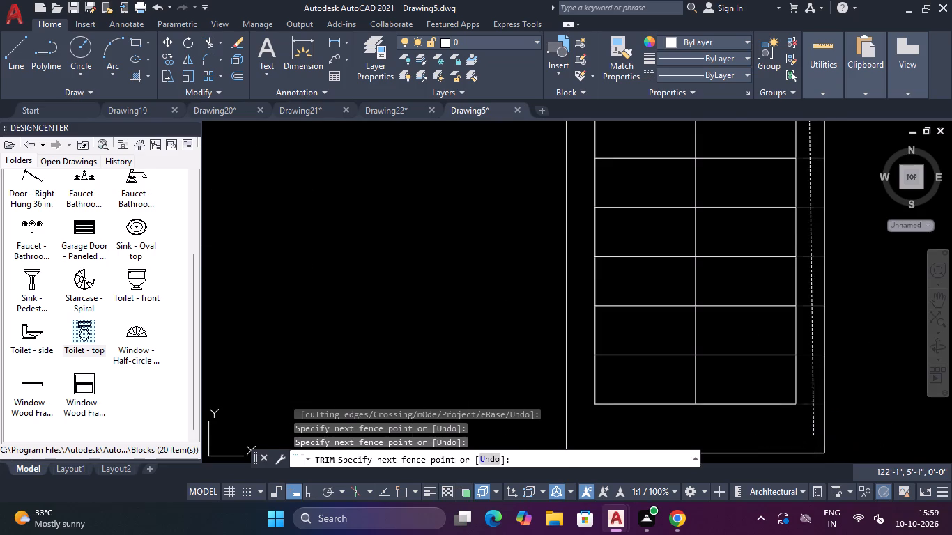
scroll(813, 433, "down", 3)
key("Escape")
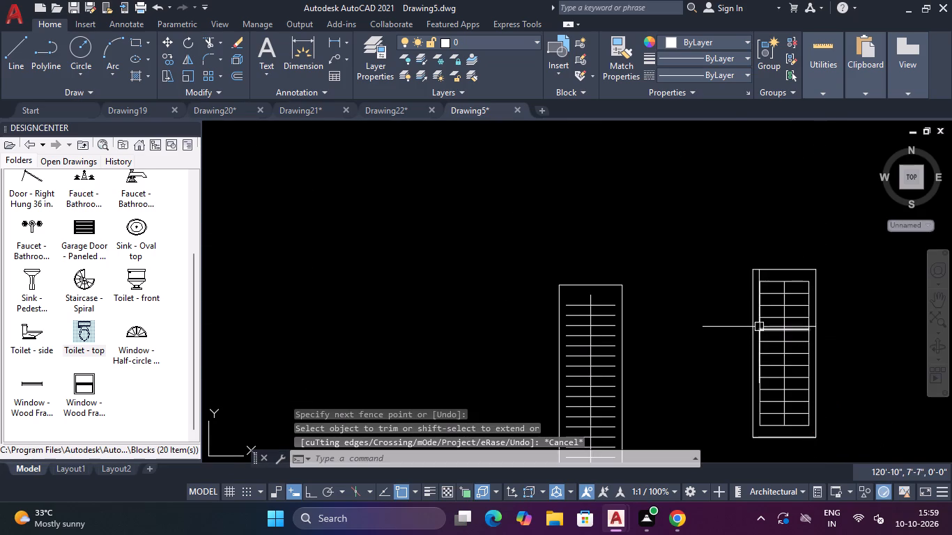
Erase both inner vertical lines and the topmost and lowest crossbars inside the 4' rectangle, keeping the centre line.
scroll(811, 278, "up", 3)
left_click(792, 310)
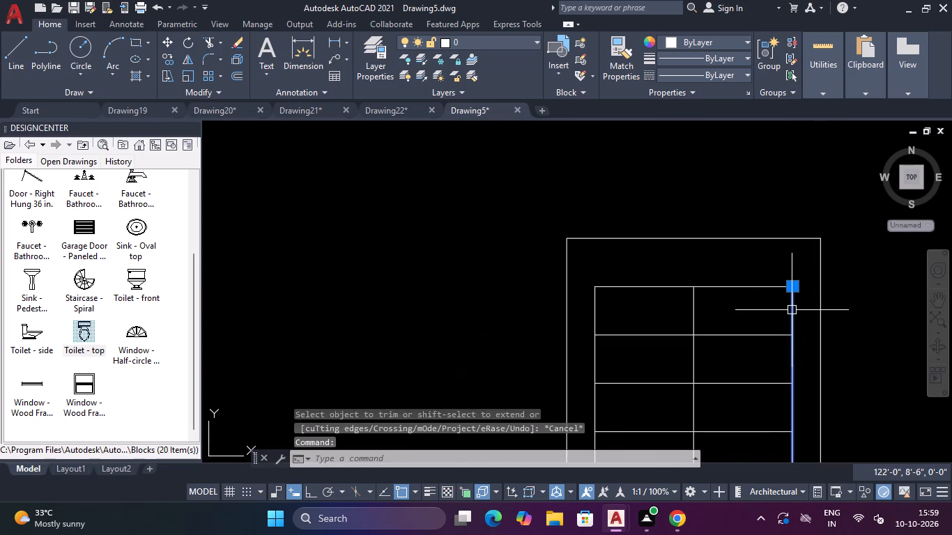
key("Delete")
left_click(767, 286)
key("Delete")
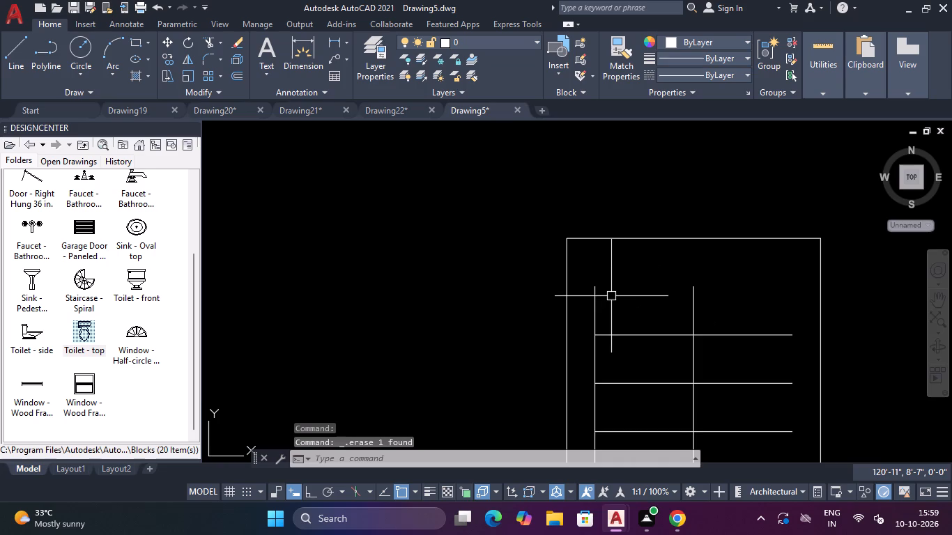
left_click(594, 304)
key("Delete")
scroll(594, 304, "down", 5)
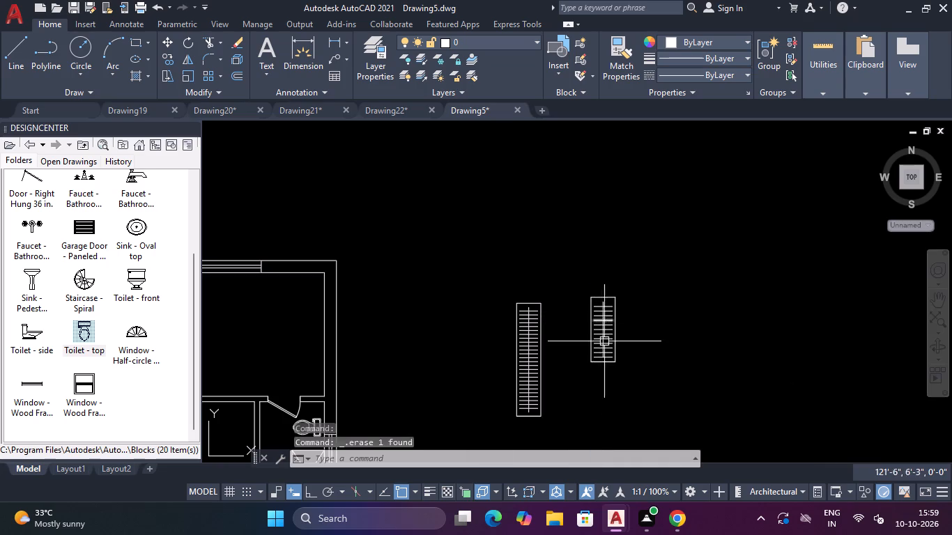
scroll(602, 364, "up", 4)
left_click(588, 328)
key("Delete")
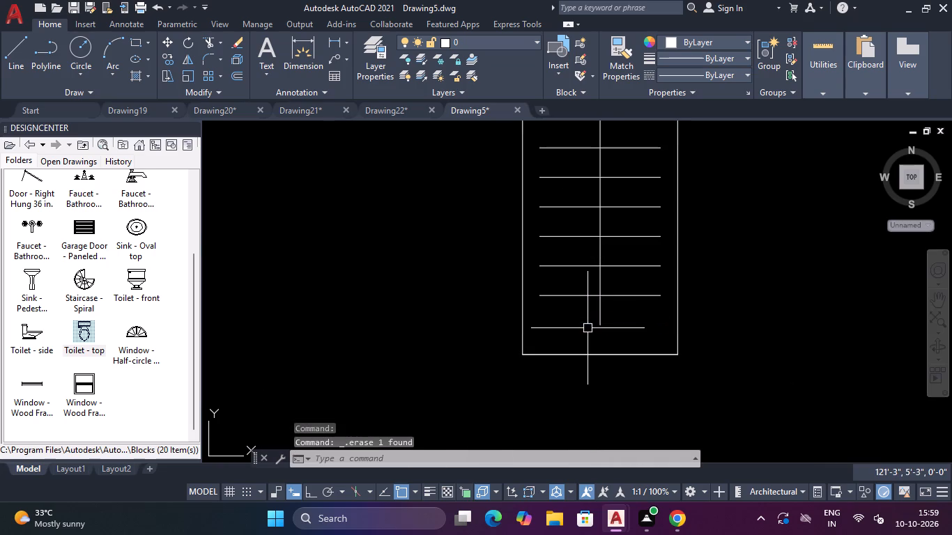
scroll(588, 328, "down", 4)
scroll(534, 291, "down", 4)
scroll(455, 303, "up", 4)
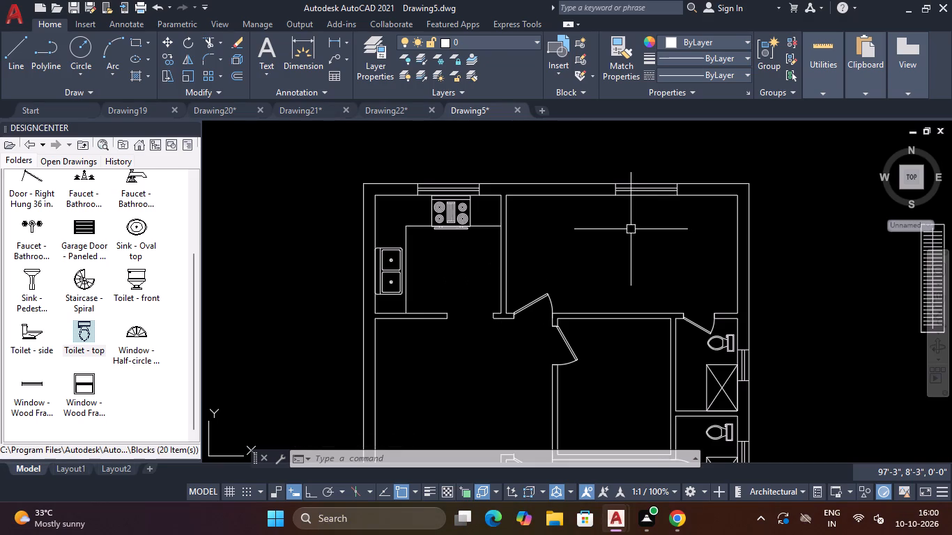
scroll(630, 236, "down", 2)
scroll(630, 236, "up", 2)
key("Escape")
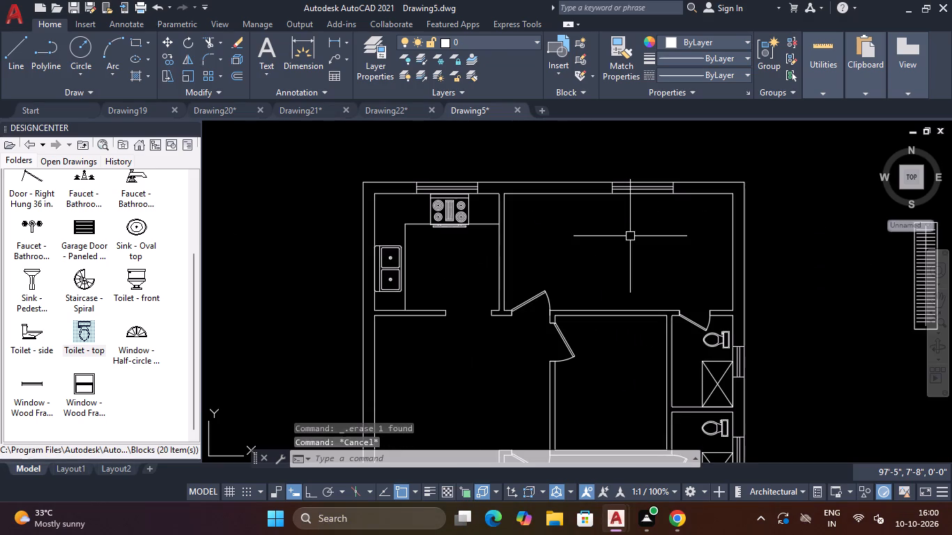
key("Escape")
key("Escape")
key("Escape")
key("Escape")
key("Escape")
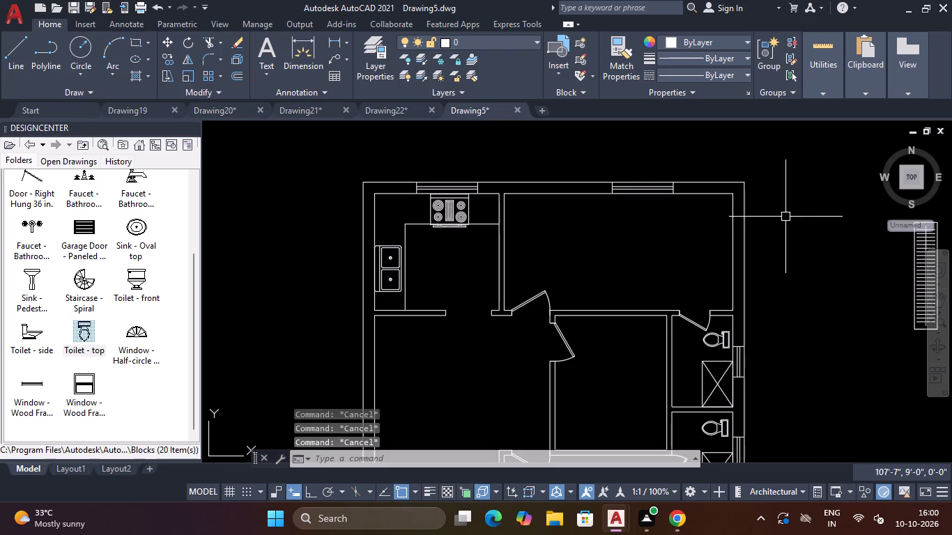
Copy the longer wardrobe by its upper-left corner to the upper-left inside corner of the bedroom next to the kitchen.
scroll(786, 217, "down", 3)
scroll(790, 242, "up", 3)
scroll(792, 239, "down", 3)
scroll(830, 231, "up", 3)
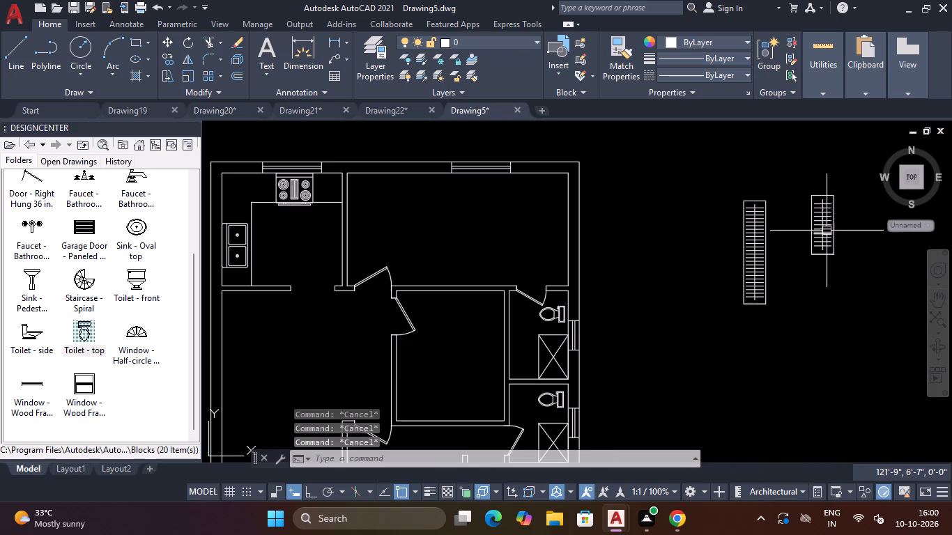
left_click(792, 189)
left_click(717, 342)
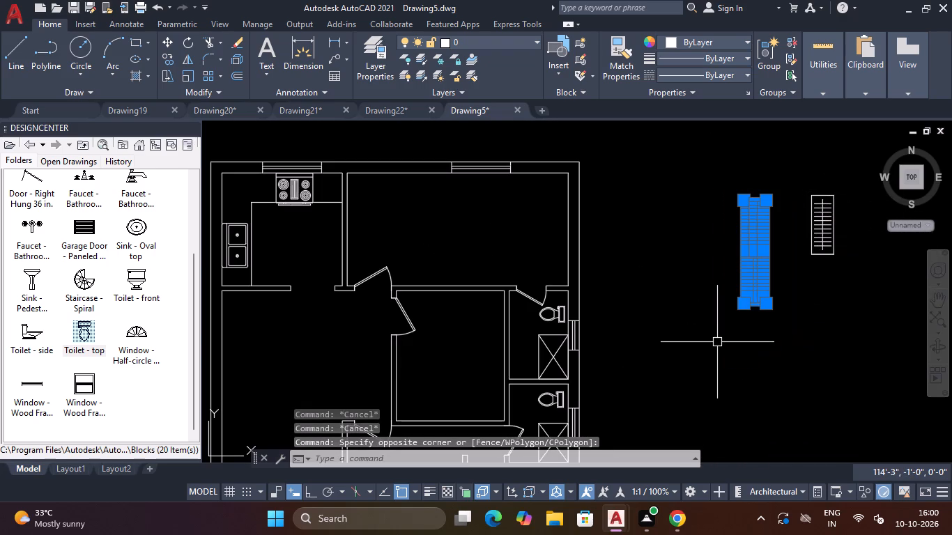
type("CO")
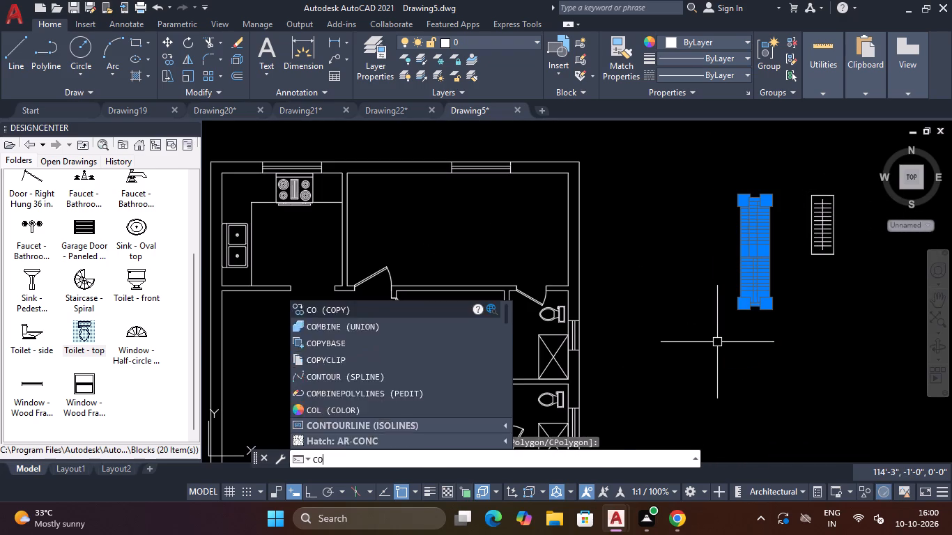
key("Return")
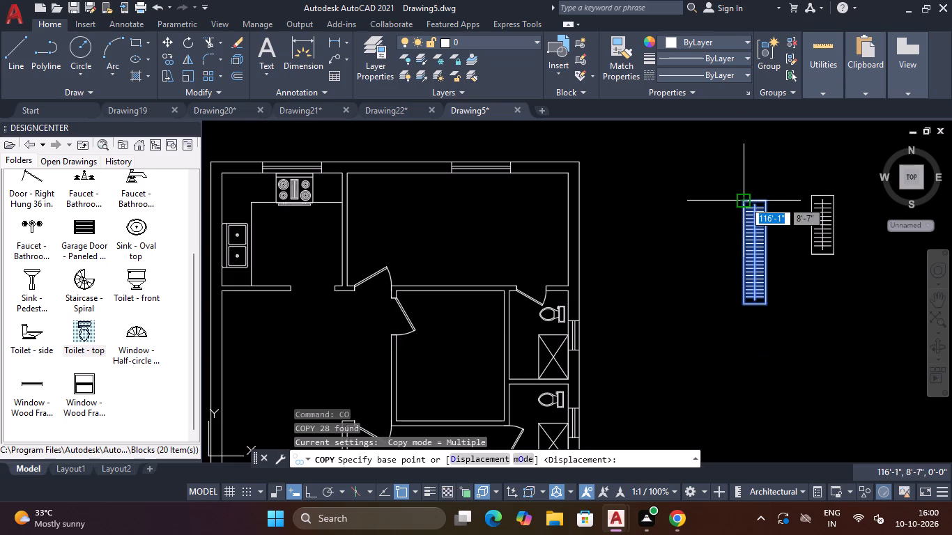
left_click(744, 201)
scroll(339, 166, "up", 3)
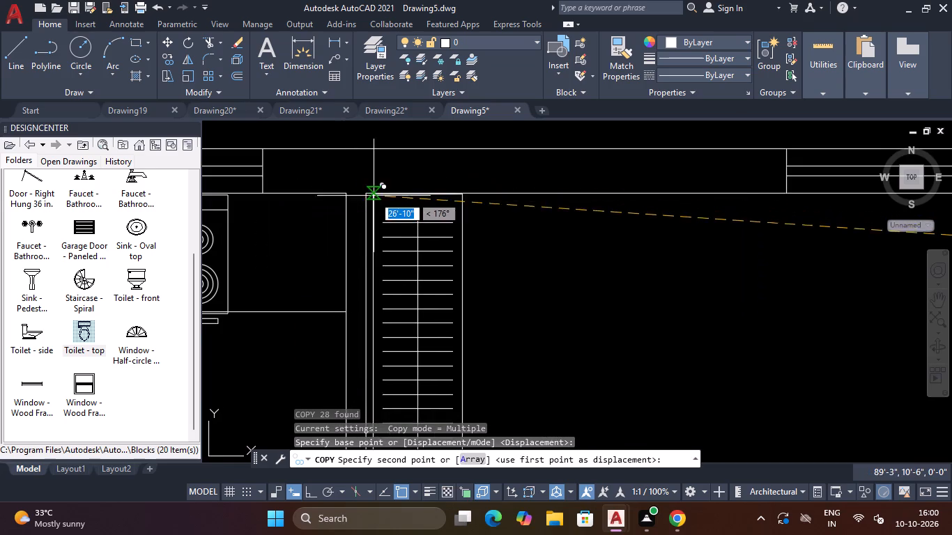
left_click(367, 196)
scroll(399, 204, "down", 6)
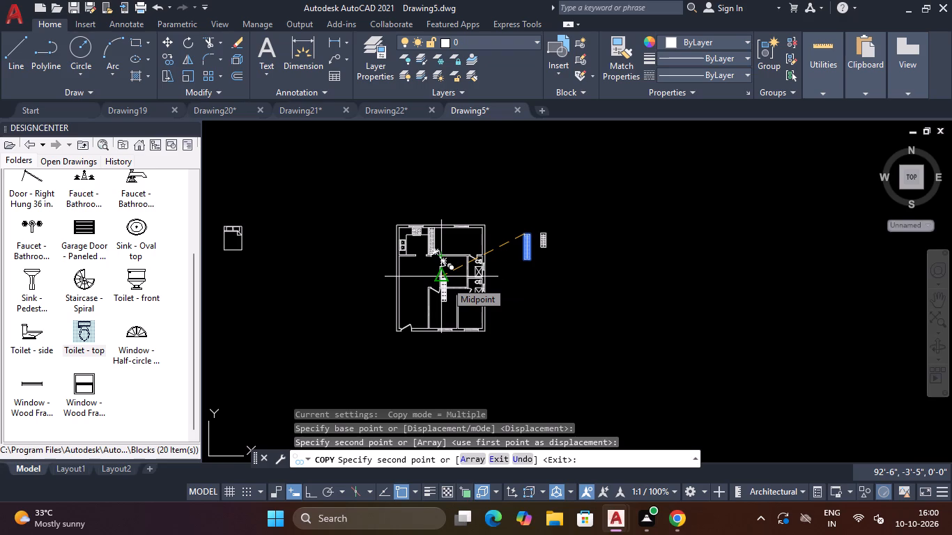
scroll(446, 258, "up", 1)
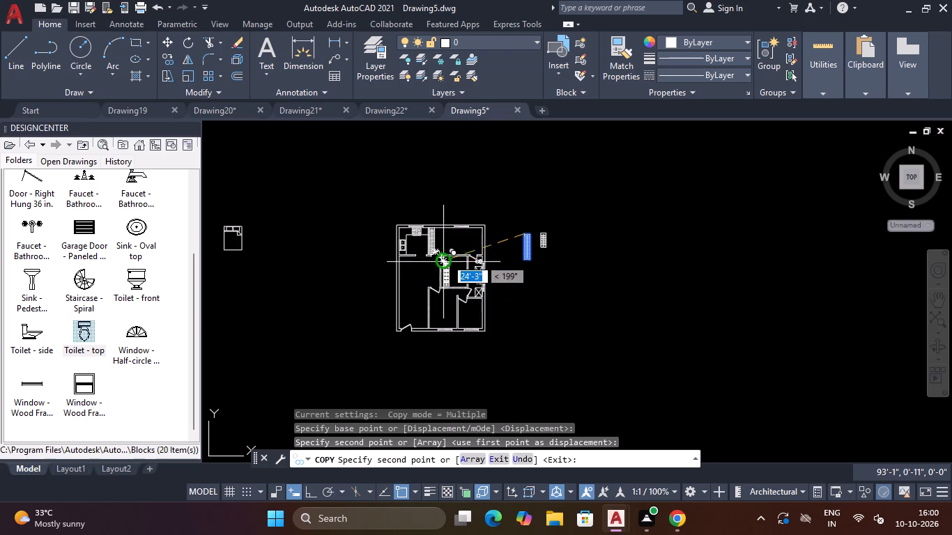
scroll(446, 258, "up", 1)
key("Escape")
scroll(434, 208, "up", 3)
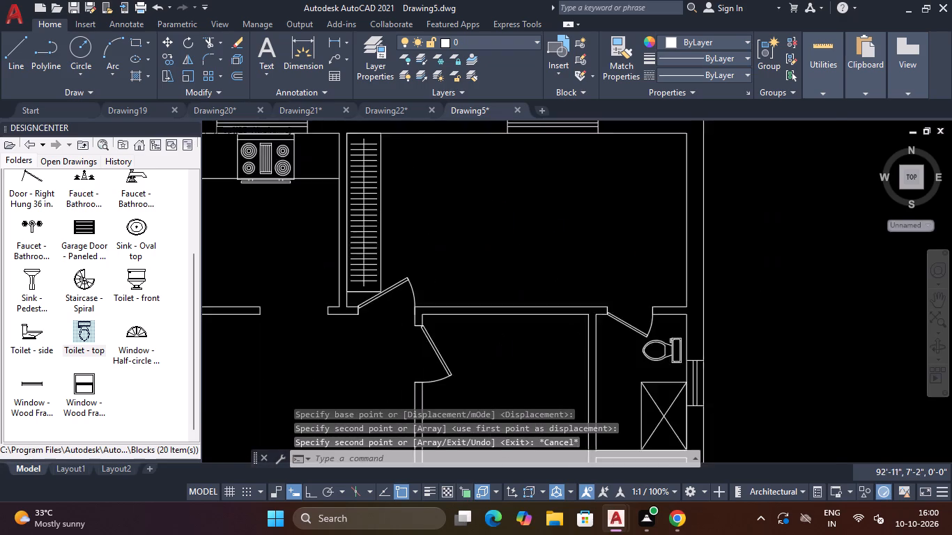
left_click_drag(409, 231, 394, 242)
key("Escape")
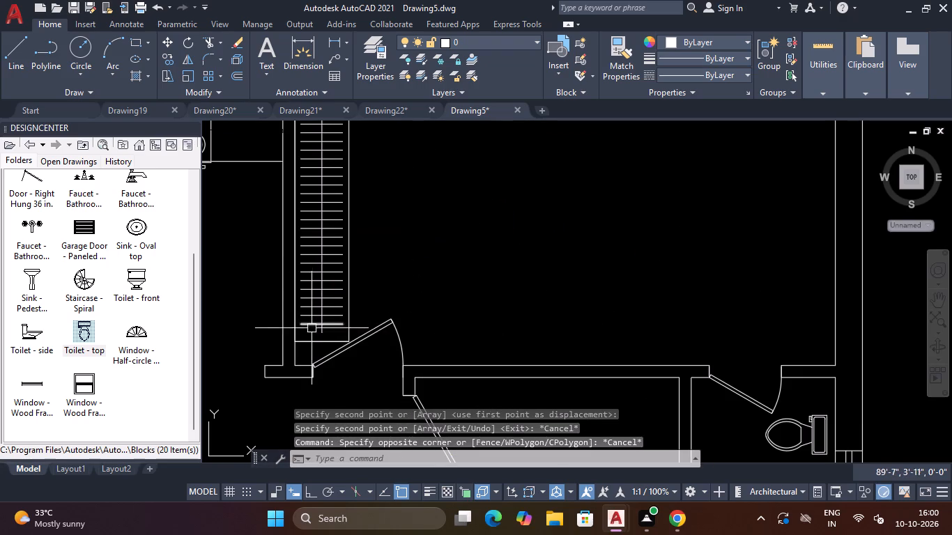
Stretch the lower edge of the copied wardrobe's outline upward, clear of the bedroom door.
left_click(312, 341)
left_click(316, 342)
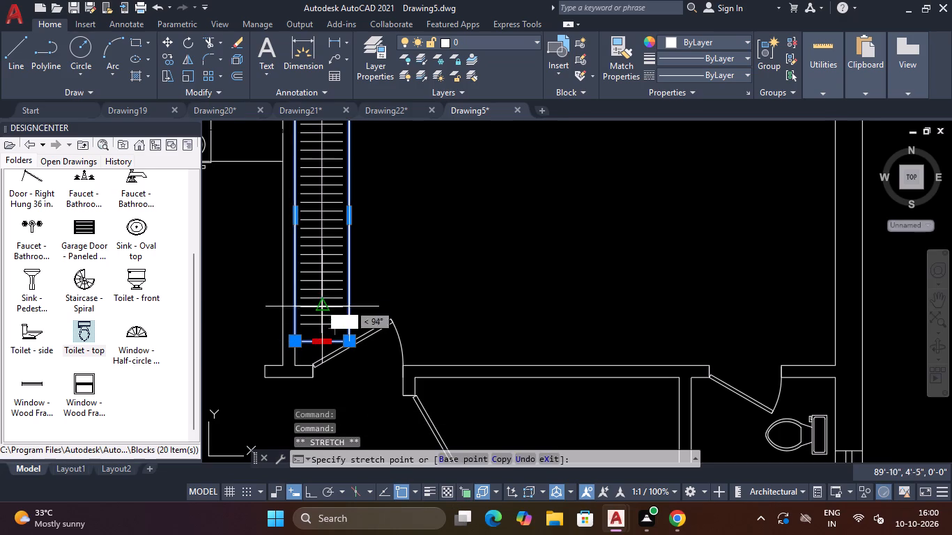
left_click(320, 224)
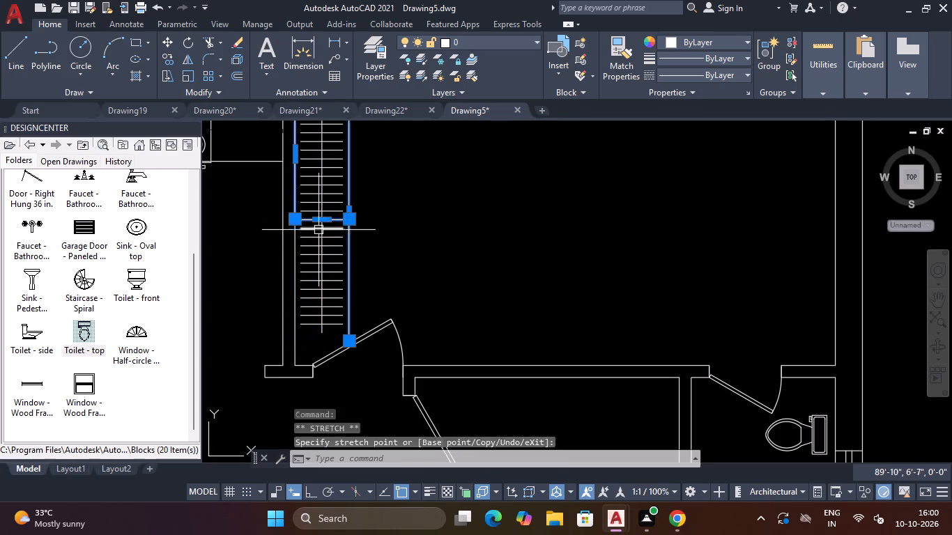
key("Escape")
Trim the leftover right side line and the right halves of the crossbars below the bedroom wardrobe's shortened outline.
scroll(344, 244, "up", 2)
left_click_drag(364, 238, 358, 242)
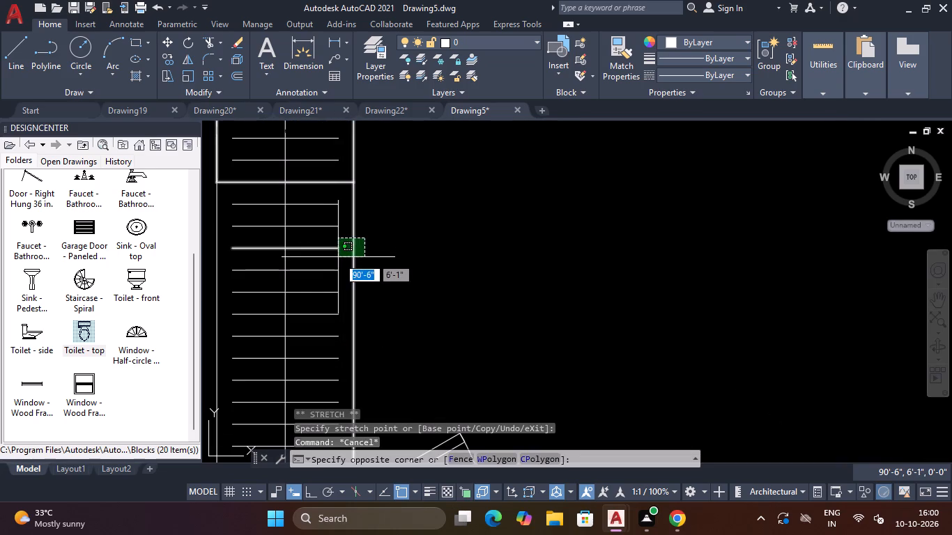
key("Escape")
type("TR")
key("space")
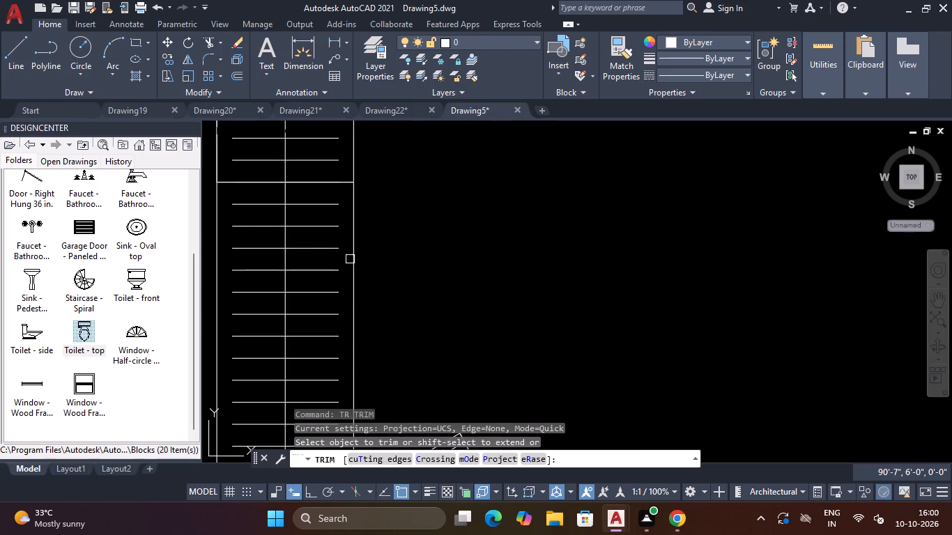
left_click(351, 258)
scroll(351, 258, "down", 2)
scroll(342, 246, "up", 2)
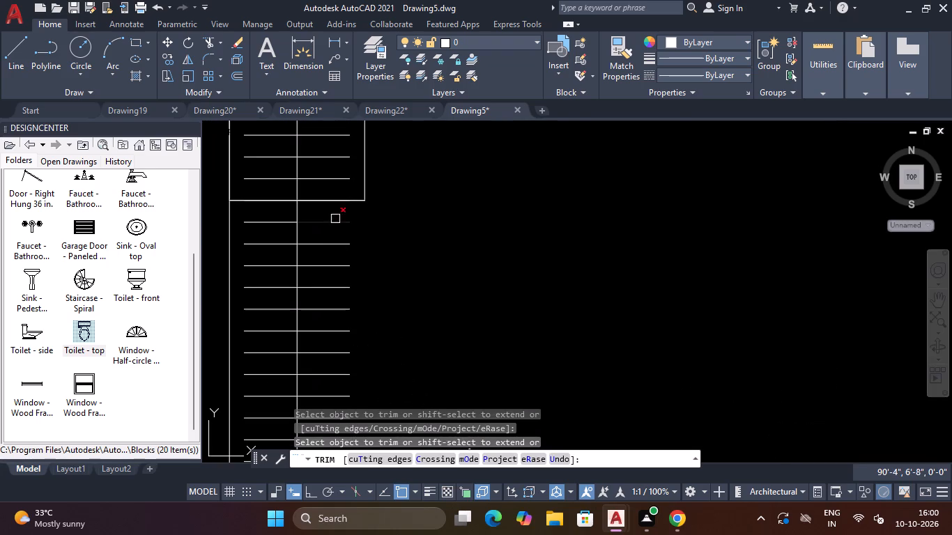
left_click(335, 215)
scroll(301, 321, "down", 4)
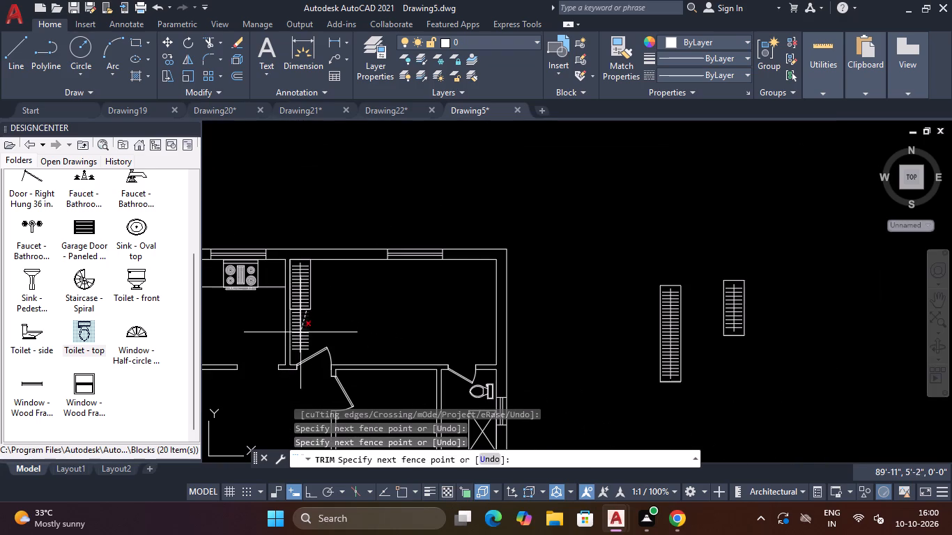
left_click(297, 352)
scroll(298, 338, "up", 2)
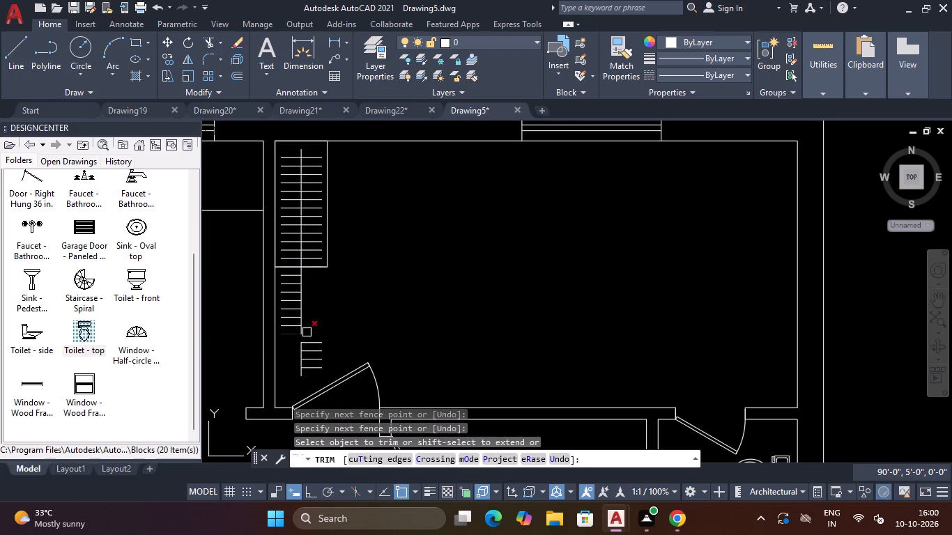
left_click(313, 328)
left_click(310, 374)
left_click_drag(316, 361, 308, 362)
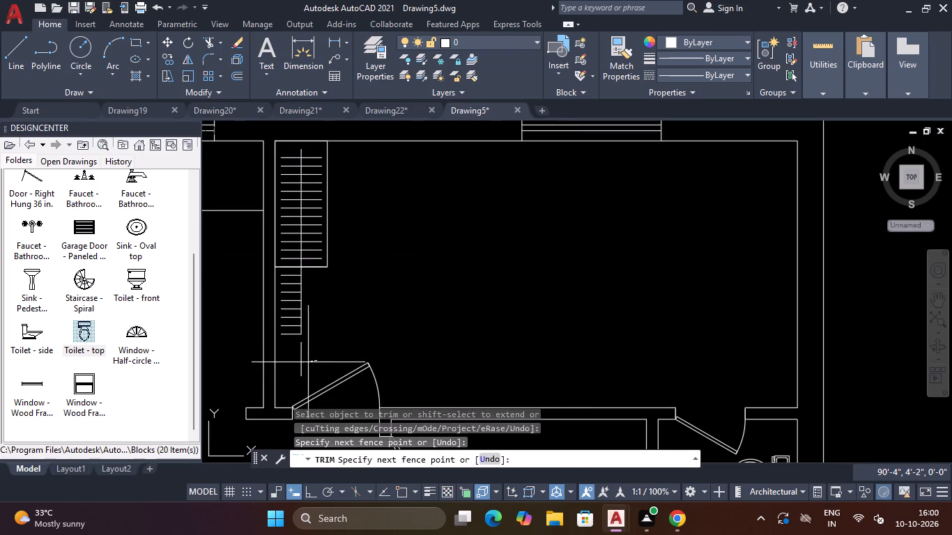
left_click_drag(308, 362, 307, 362)
left_click(296, 365)
Trim the remaining left crossbar halves and the centre line below the bedroom wardrobe's shortened outline.
scroll(295, 307, "up", 3)
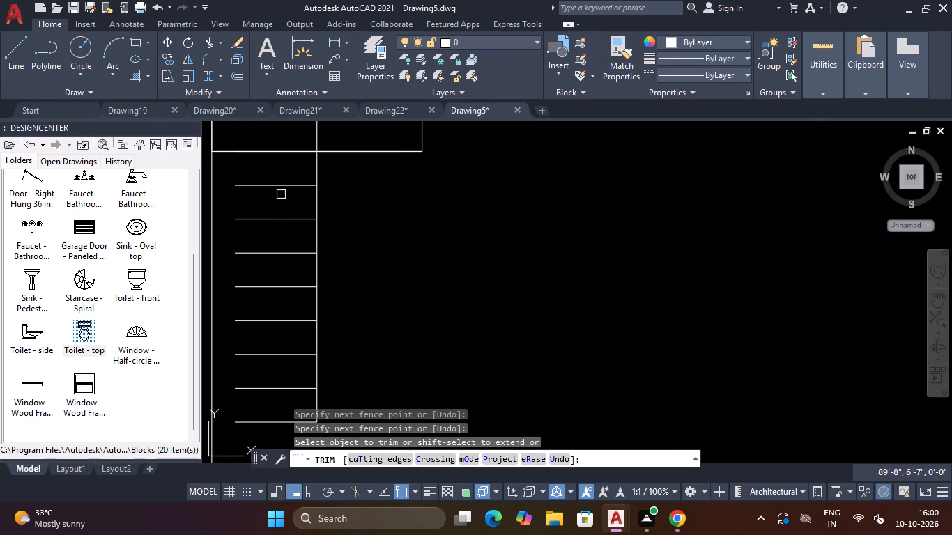
left_click(281, 177)
scroll(266, 308, "down", 2)
left_click(263, 357)
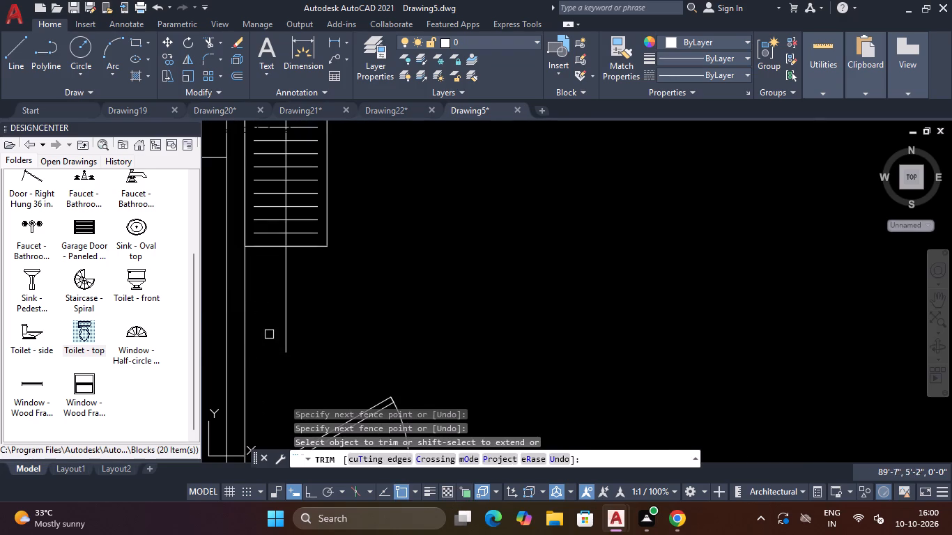
left_click(276, 316)
left_click(318, 313)
scroll(318, 313, "down", 3)
key("Escape")
key("Escape")
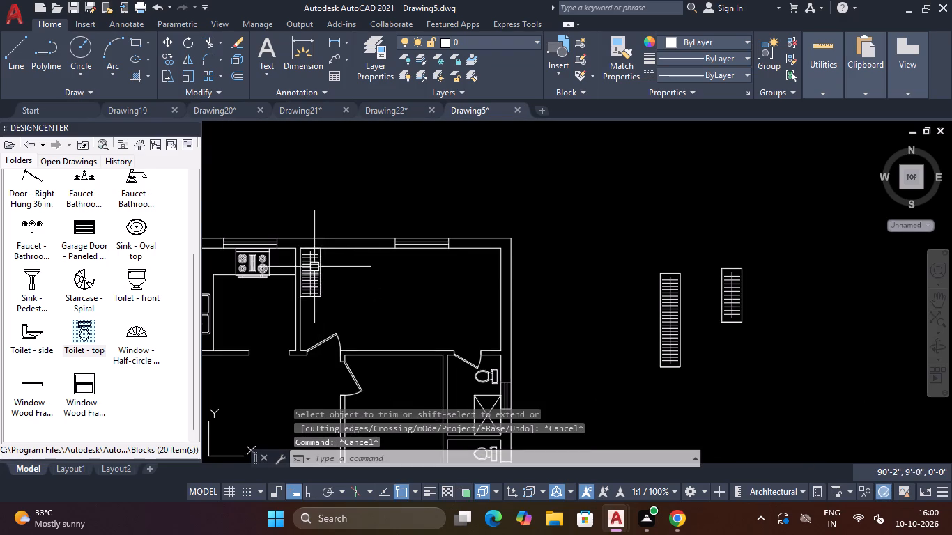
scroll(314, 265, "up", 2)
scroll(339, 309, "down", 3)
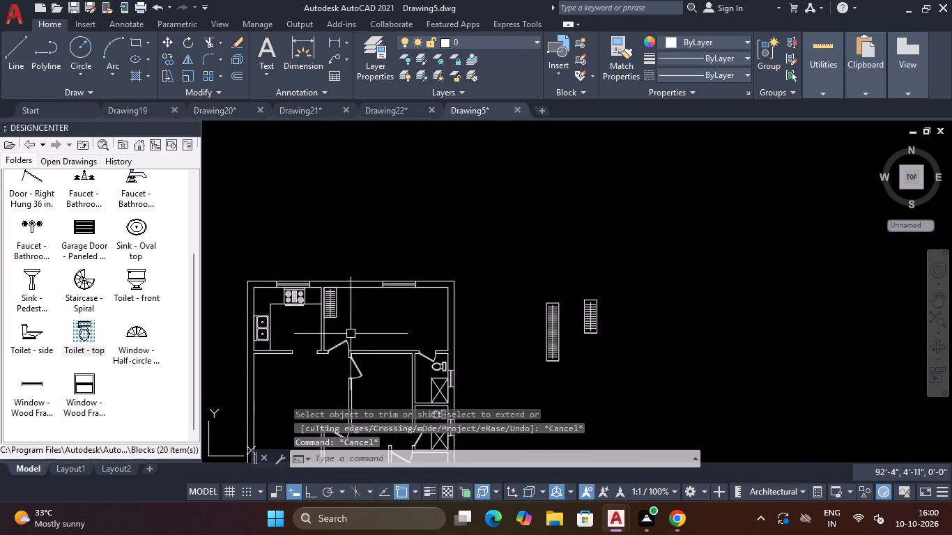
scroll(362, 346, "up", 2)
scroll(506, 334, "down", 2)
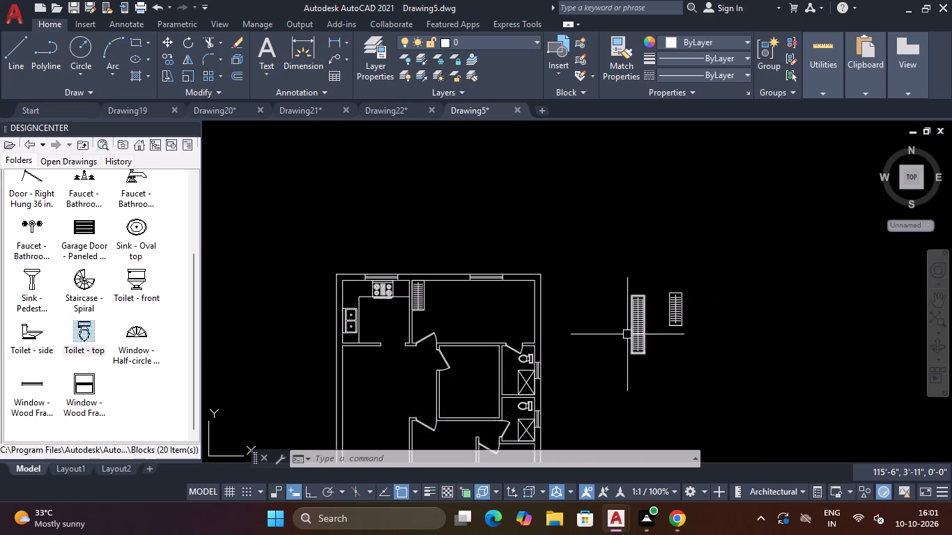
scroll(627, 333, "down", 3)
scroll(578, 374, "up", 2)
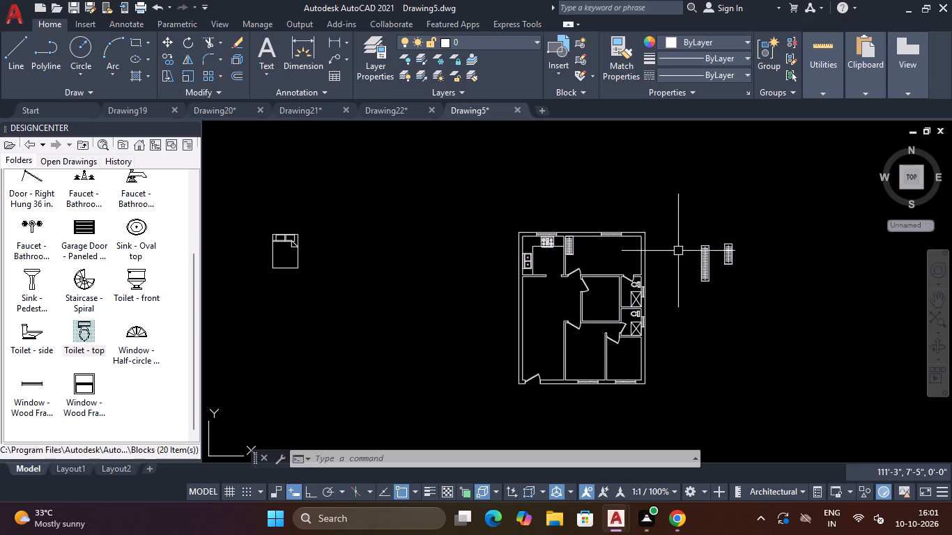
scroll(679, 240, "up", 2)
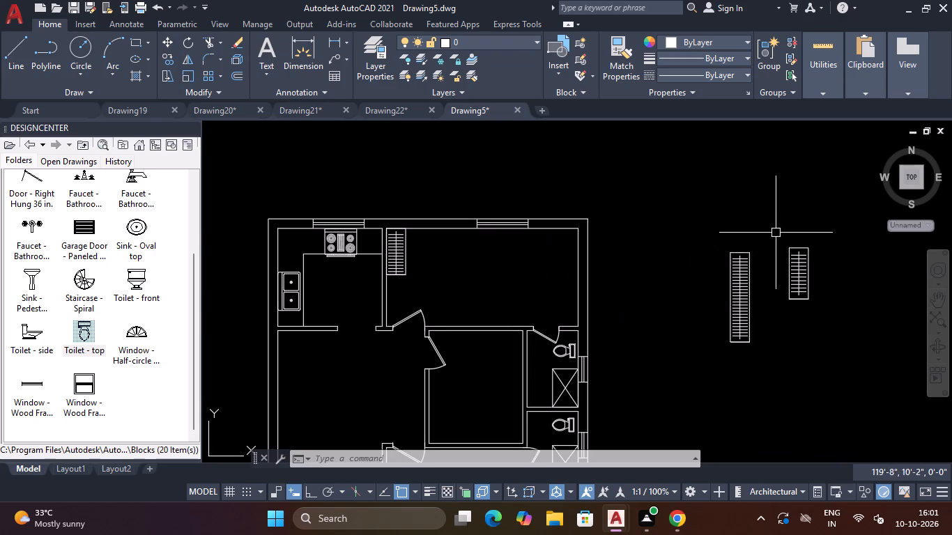
Move the longer wardrobe by its lower-left corner to the lower-left inside corner of the bottom middle bedroom.
left_click(770, 235)
left_click(716, 355)
type("M")
key("space")
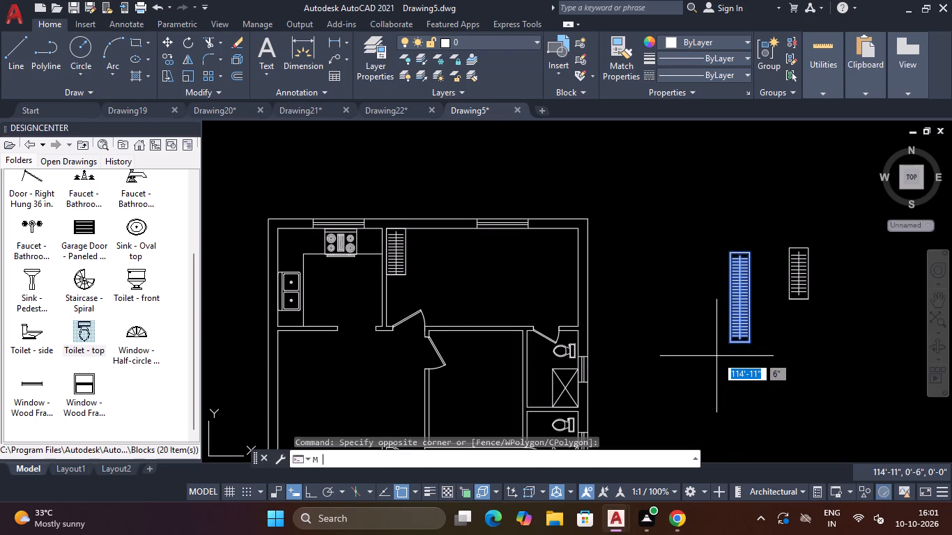
left_click(728, 343)
scroll(728, 343, "down", 3)
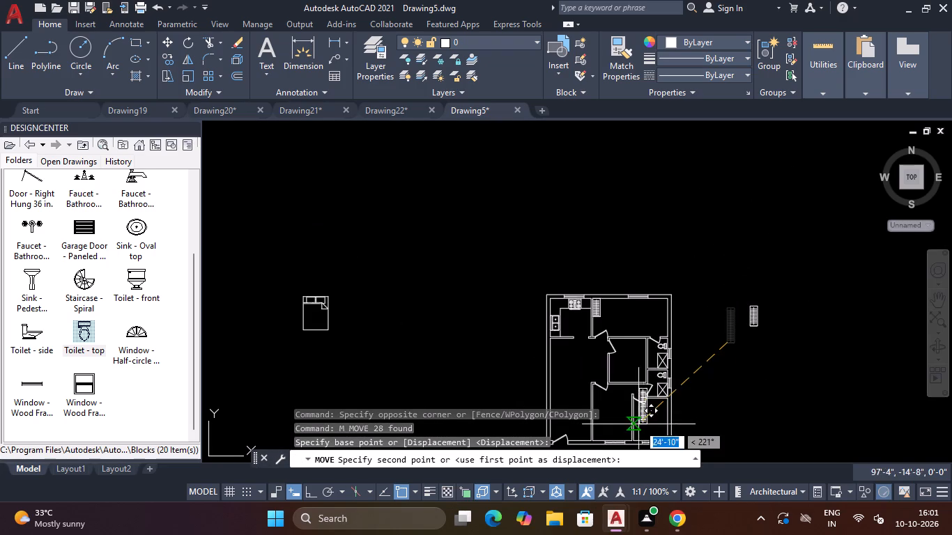
scroll(596, 445, "up", 4)
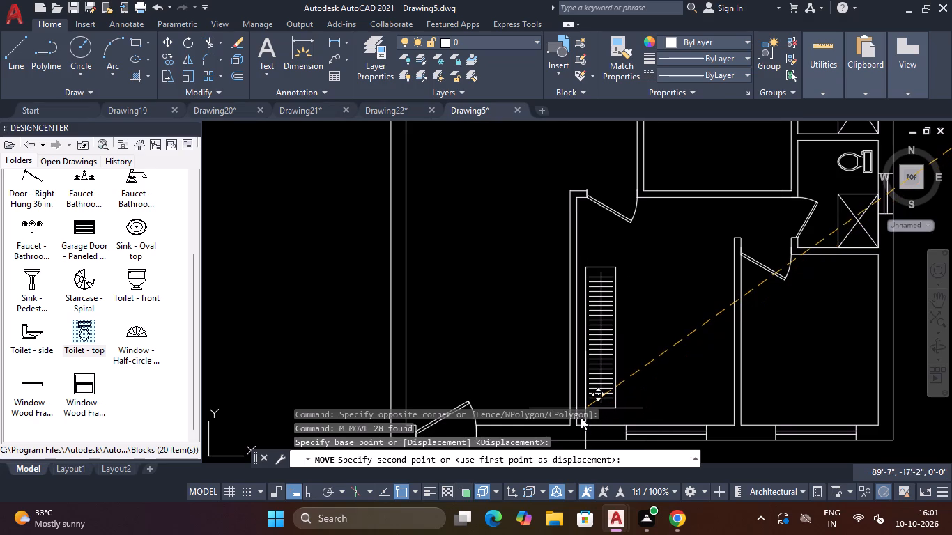
left_click(578, 423)
key("Escape")
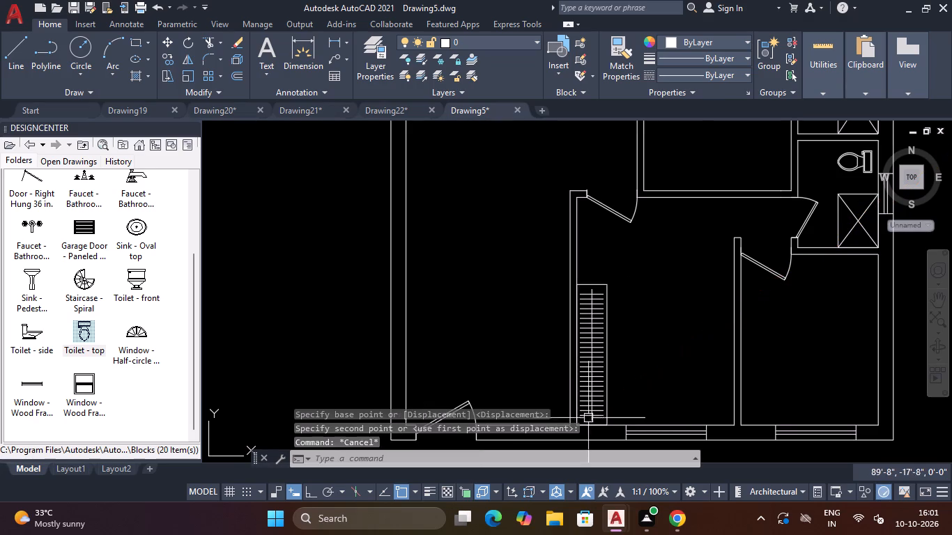
scroll(721, 321, "down", 3)
scroll(865, 228, "up", 2)
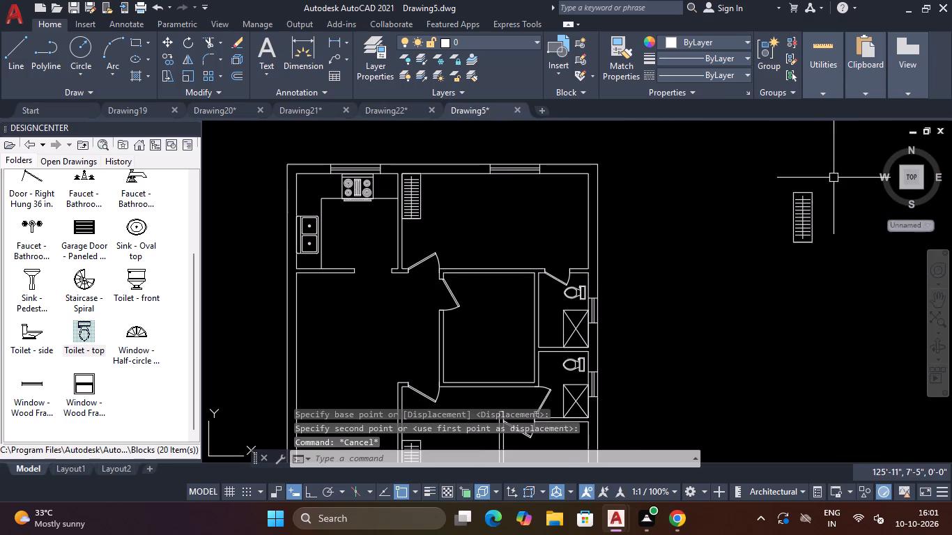
Rotate the shorter wardrobe 270 degrees about its upper-right corner so that it lies horizontally.
left_click_drag(827, 155, 827, 168)
left_click(782, 321)
type("RO")
key("Return")
left_click(811, 190)
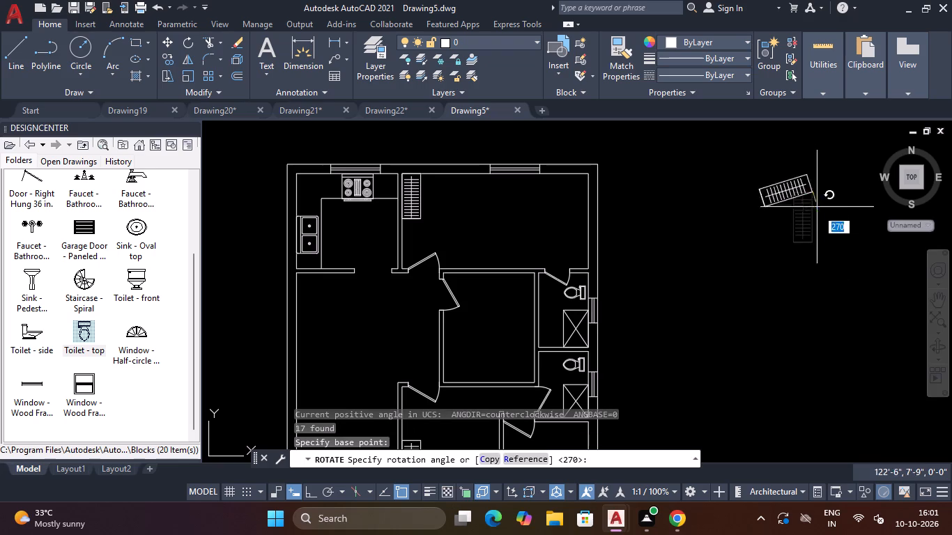
key("F8")
left_click(809, 277)
key("Escape")
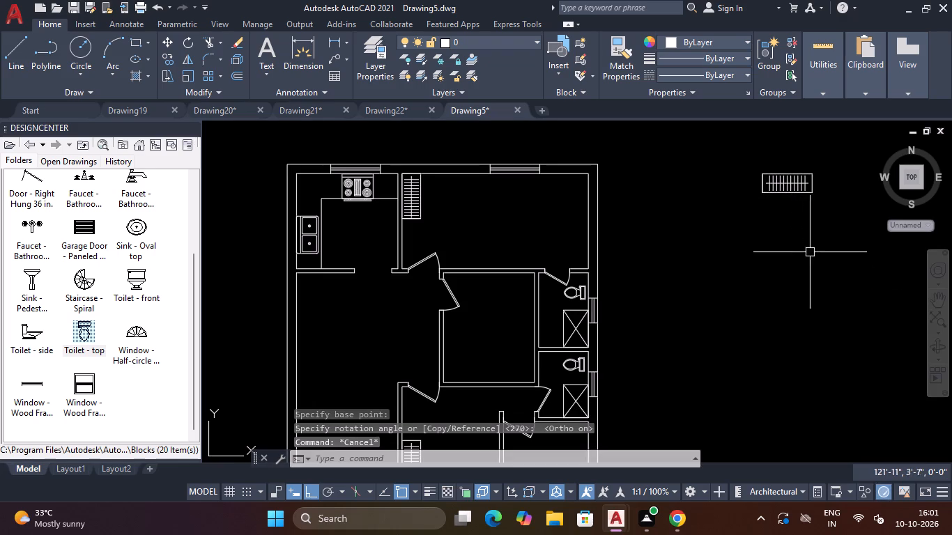
Move the rotated short wardrobe by its upper-right corner to the upper-right inside corner of the room below the bathrooms.
left_click(836, 139)
left_click(753, 237)
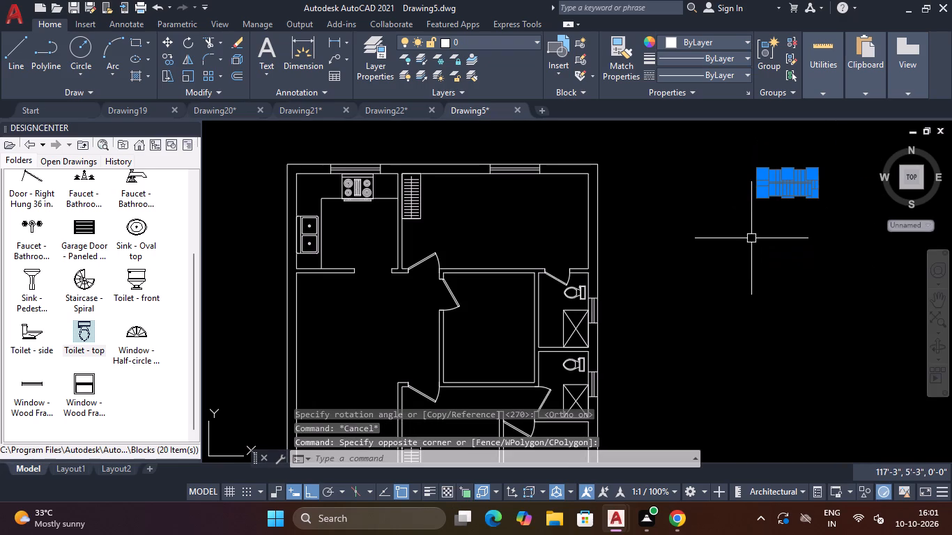
type("M")
key("space")
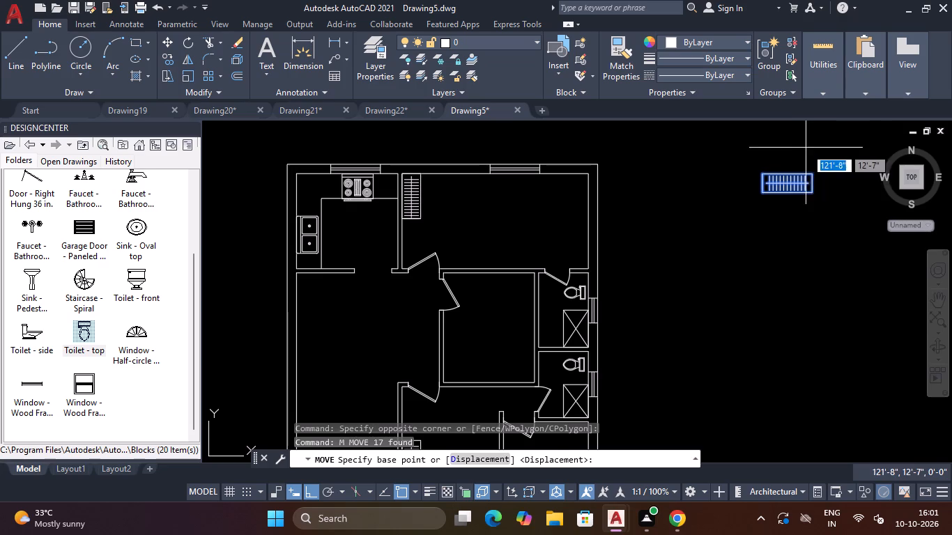
left_click(813, 171)
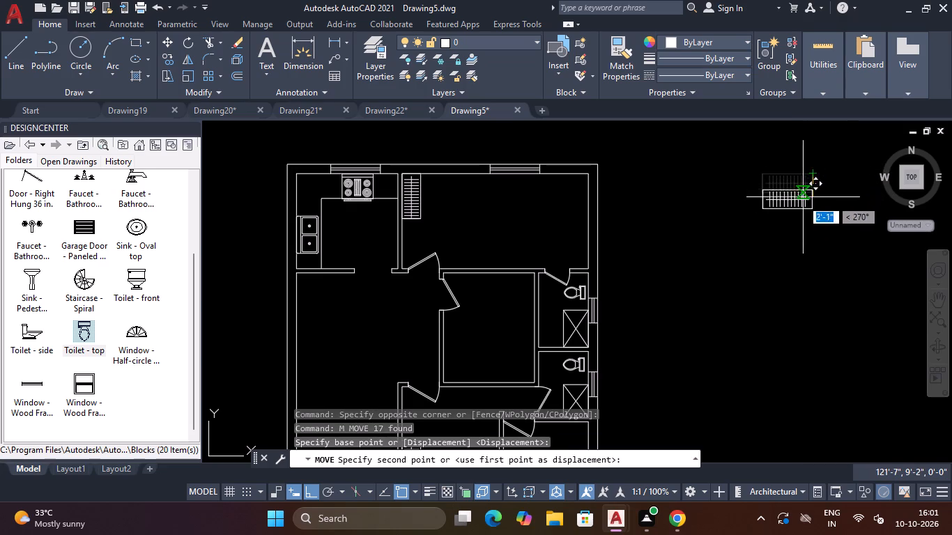
scroll(720, 339, "down", 2)
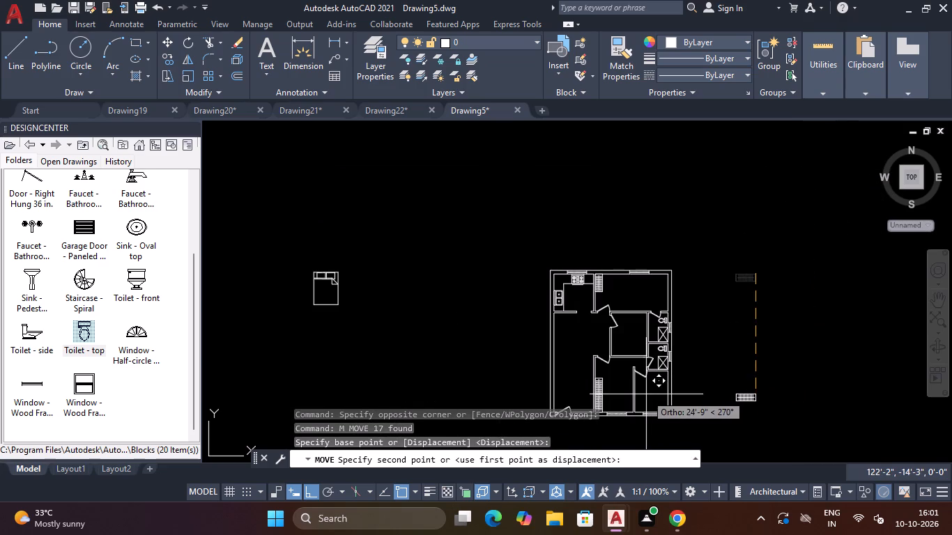
key("F8")
scroll(645, 393, "up", 4)
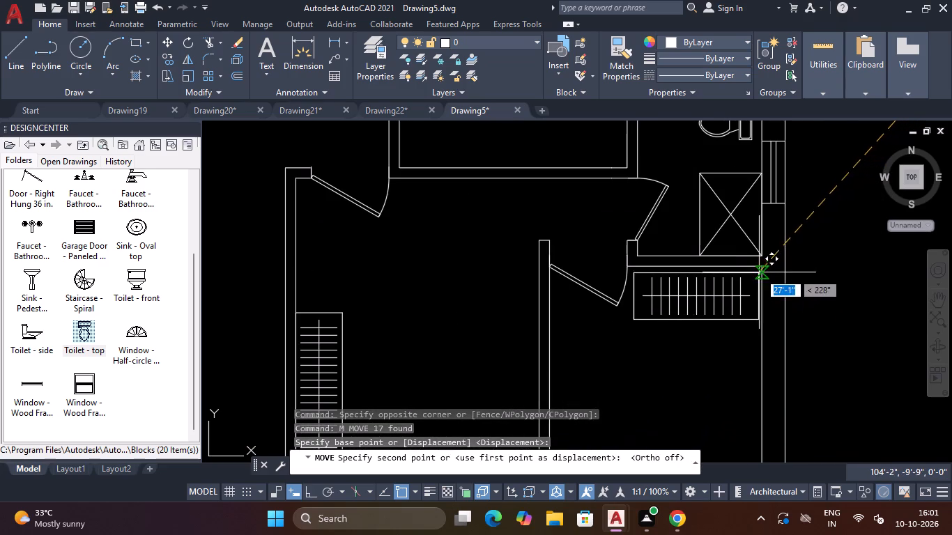
left_click(759, 270)
scroll(742, 314, "down", 4)
scroll(727, 339, "up", 2)
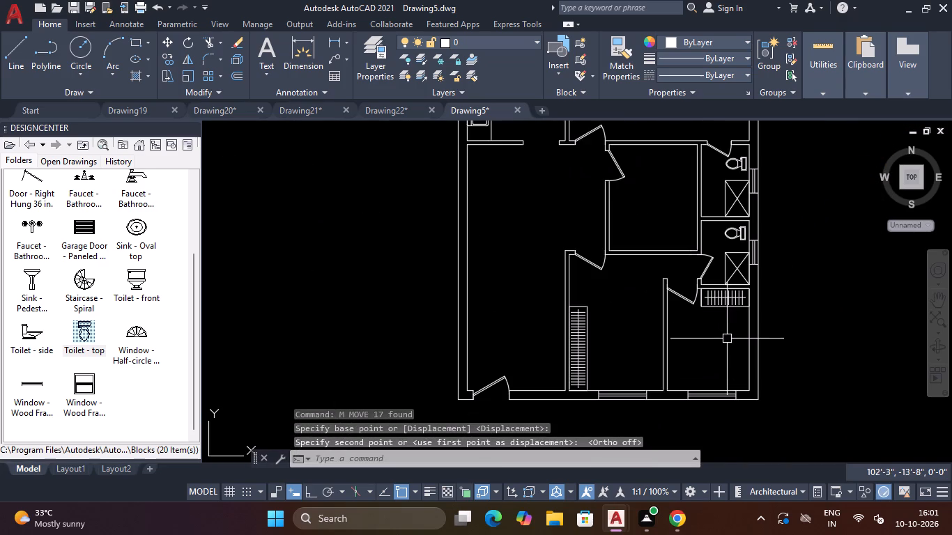
key("Escape")
key("Escape")
Stretch the upper edge of the bottom middle bedroom's wardrobe outline downward to shorten it.
scroll(604, 291, "down", 2)
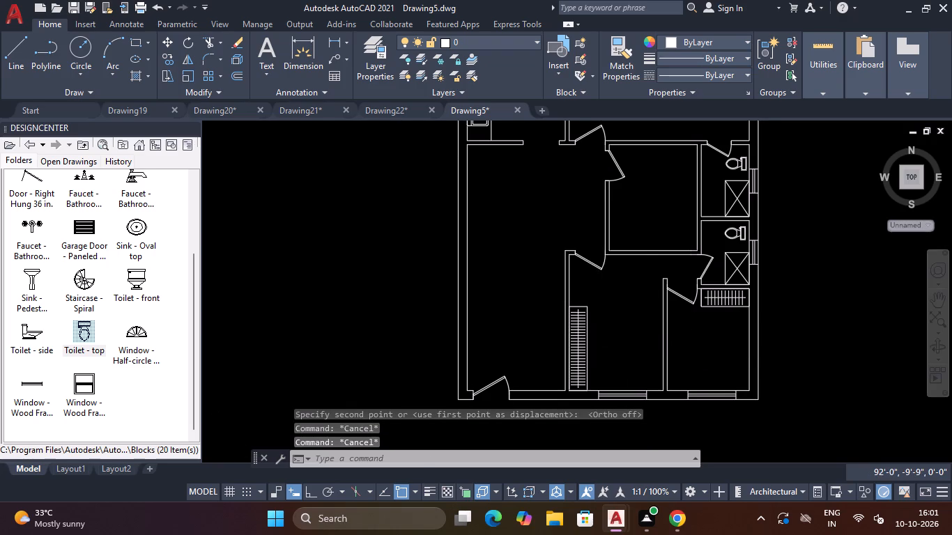
scroll(604, 291, "down", 1)
scroll(604, 291, "up", 2)
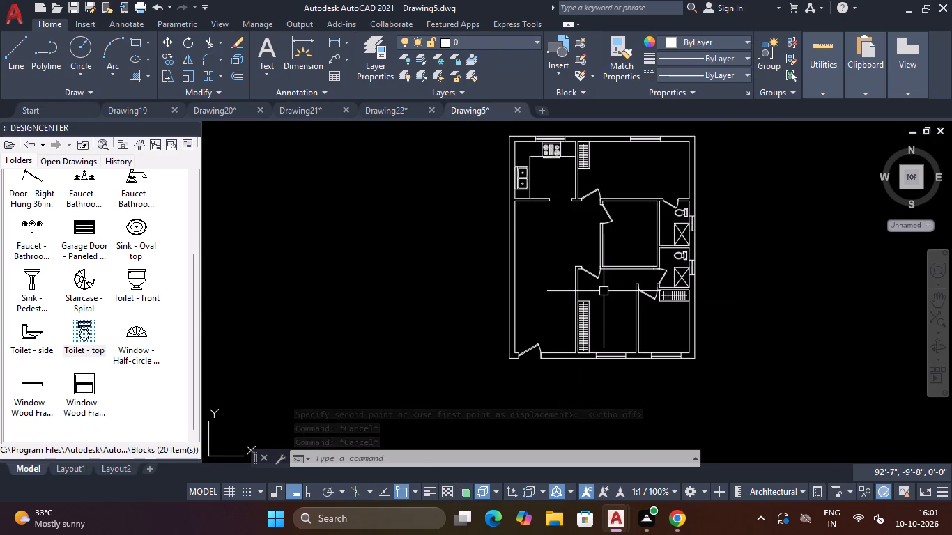
scroll(604, 291, "up", 3)
left_click(524, 326)
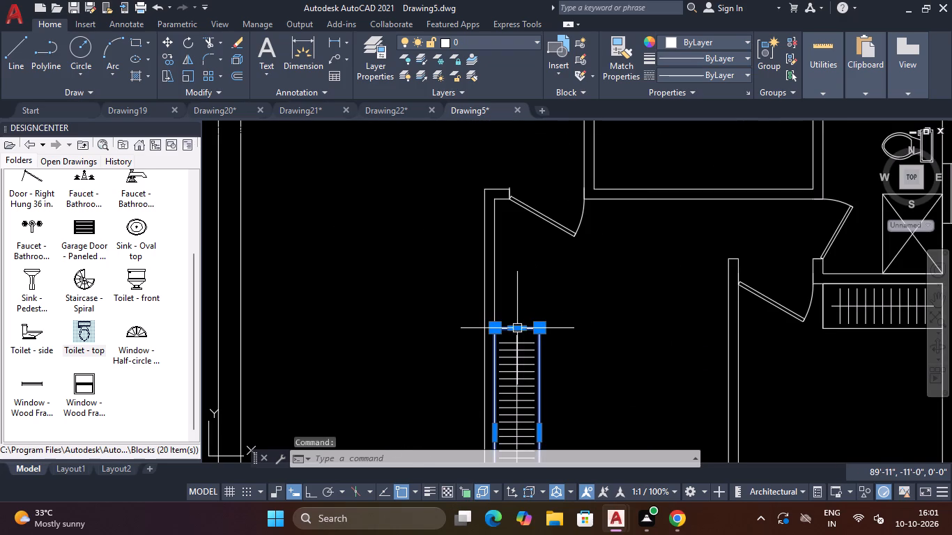
left_click(521, 327)
scroll(519, 330, "down", 3)
scroll(517, 352, "up", 3)
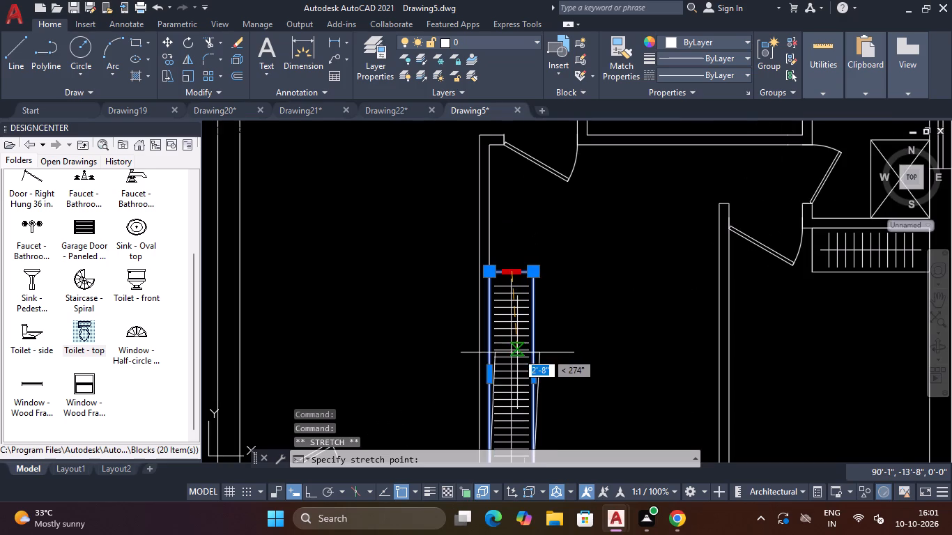
left_click(513, 331)
key("Escape")
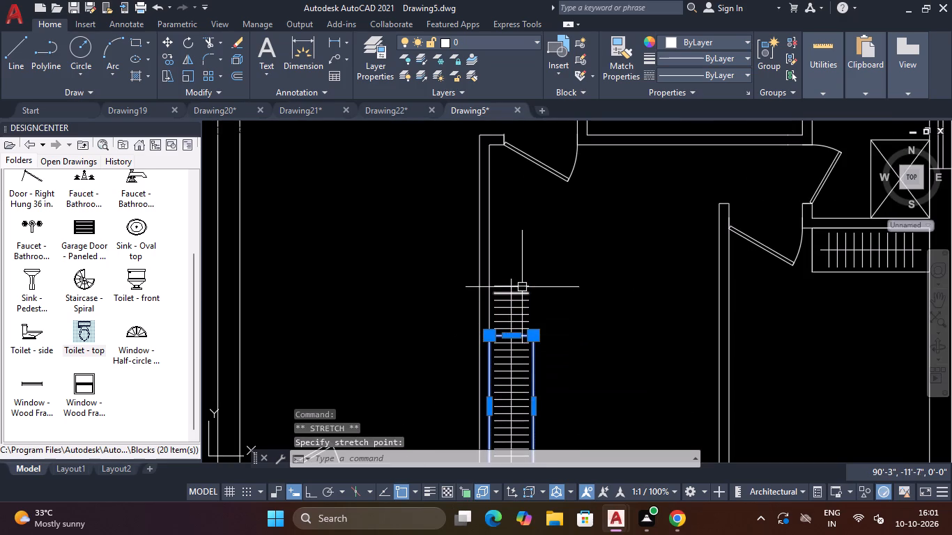
Trim the leftover crossbars and centre line above the shortened wardrobe outline in the bottom middle bedroom.
scroll(522, 287, "up", 2)
type("TR")
key("space")
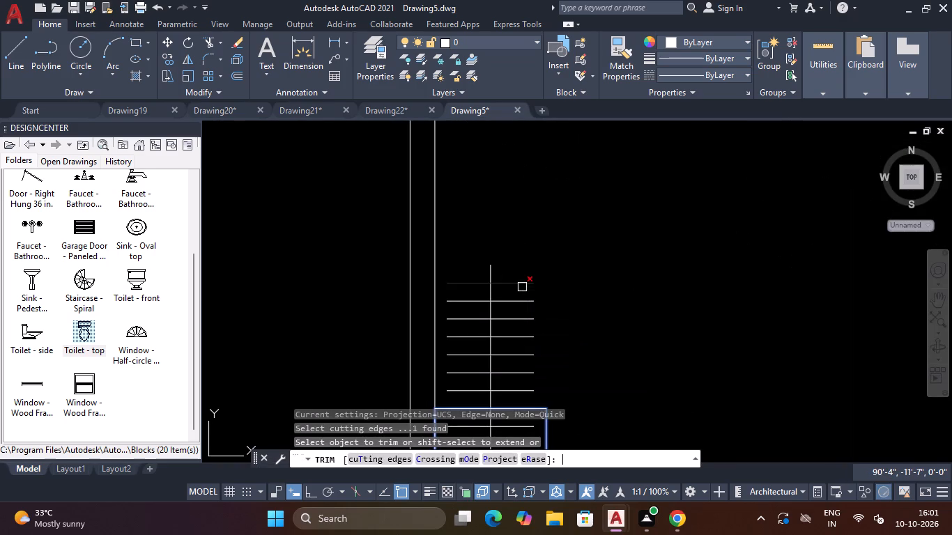
left_click(519, 264)
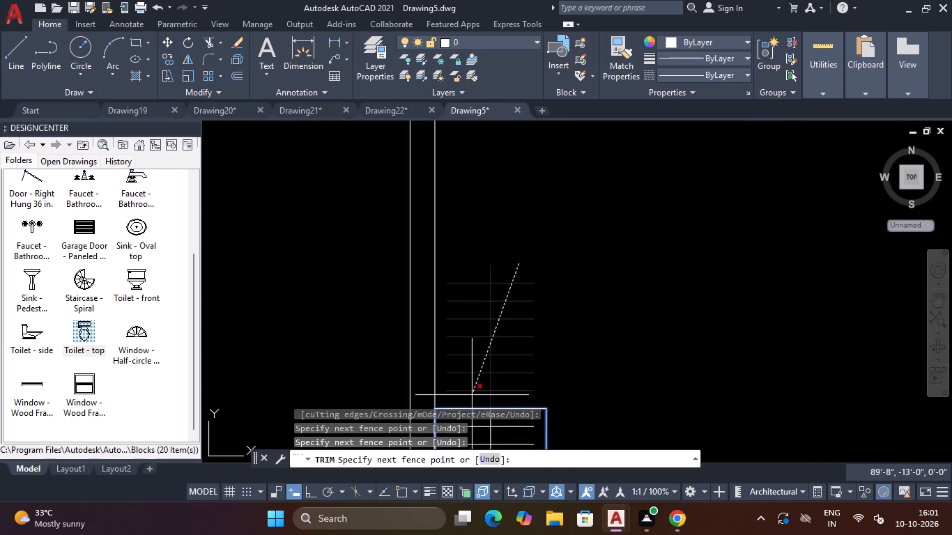
left_click(470, 396)
scroll(491, 323, "down", 3)
key("Escape")
key("Escape")
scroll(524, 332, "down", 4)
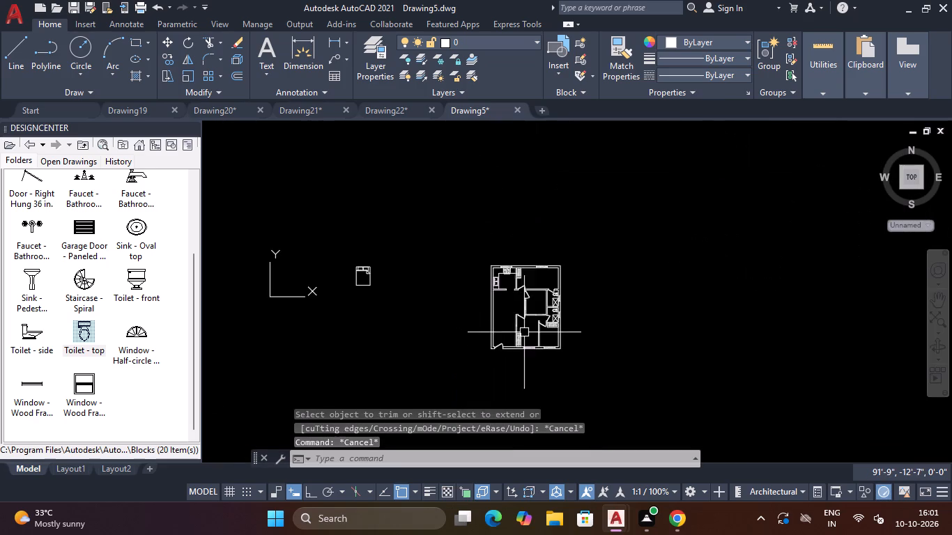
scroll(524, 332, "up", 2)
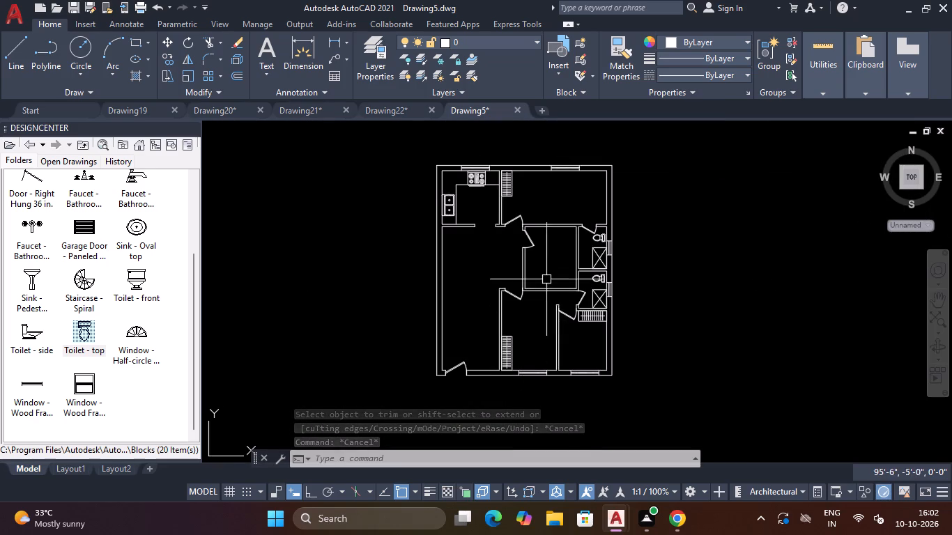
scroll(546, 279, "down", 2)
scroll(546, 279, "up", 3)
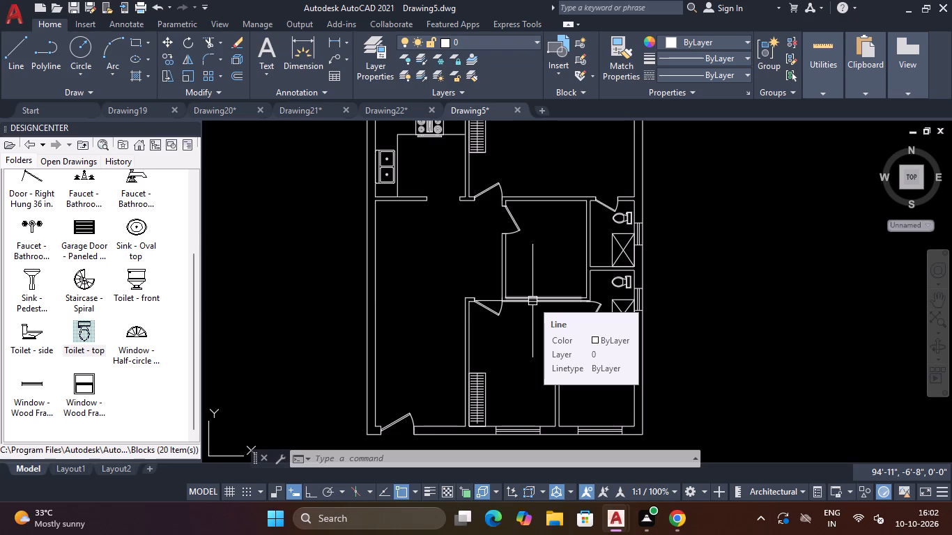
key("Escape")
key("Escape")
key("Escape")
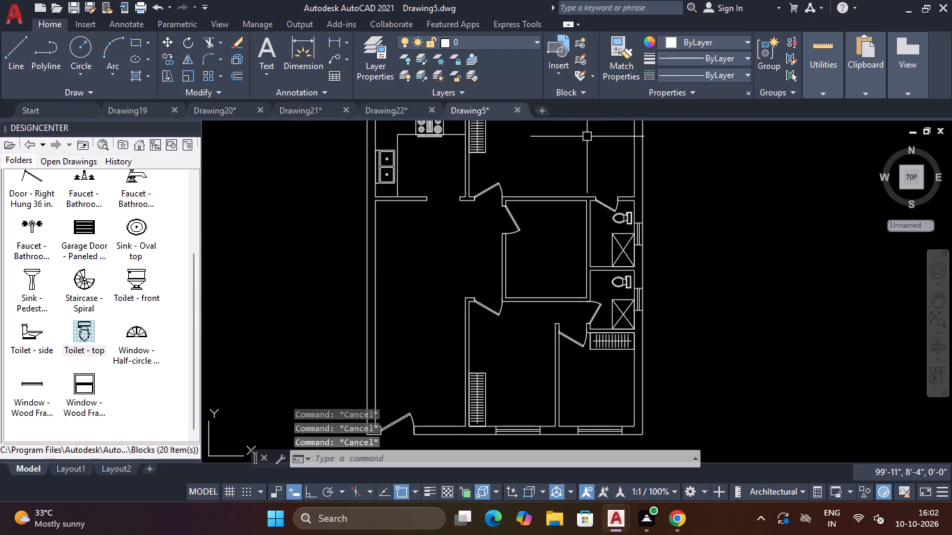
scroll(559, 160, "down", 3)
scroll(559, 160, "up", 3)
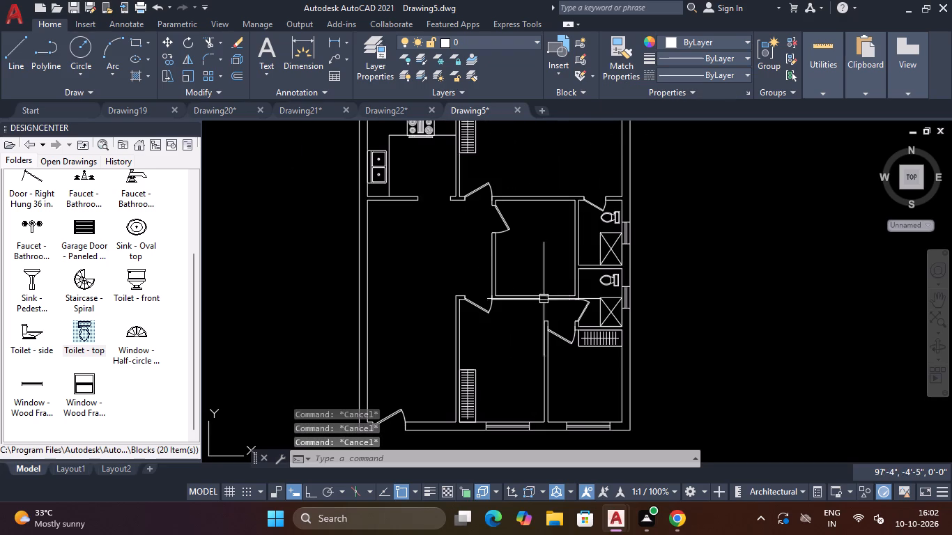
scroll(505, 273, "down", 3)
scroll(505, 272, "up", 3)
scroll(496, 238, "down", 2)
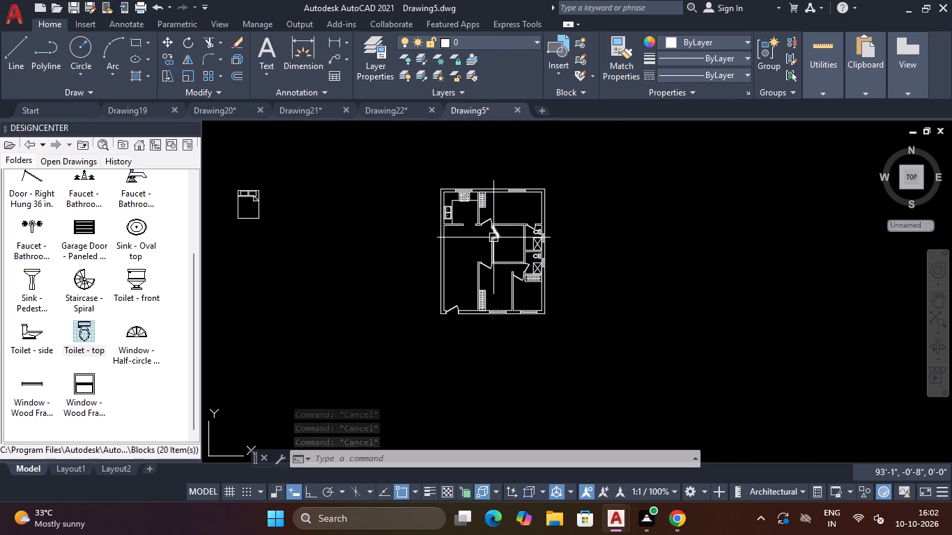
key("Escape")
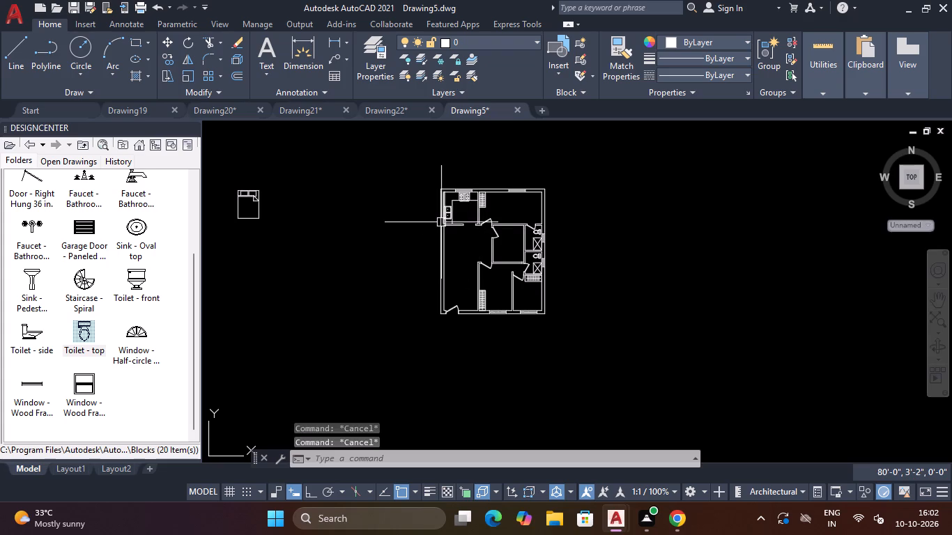
Open the double bed block beside the floor plan in the Block Editor.
scroll(468, 307, "down", 2)
scroll(442, 275, "up", 2)
double_click(285, 240)
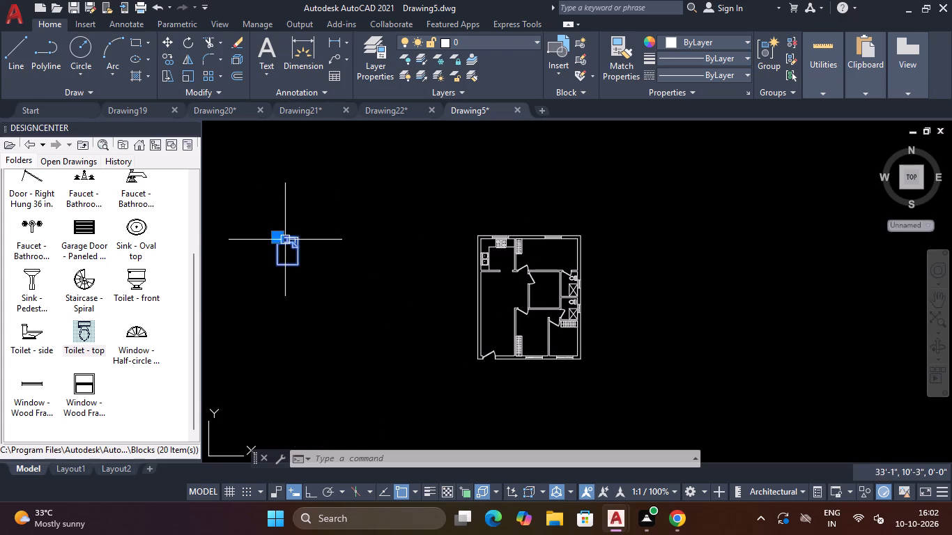
left_click(467, 348)
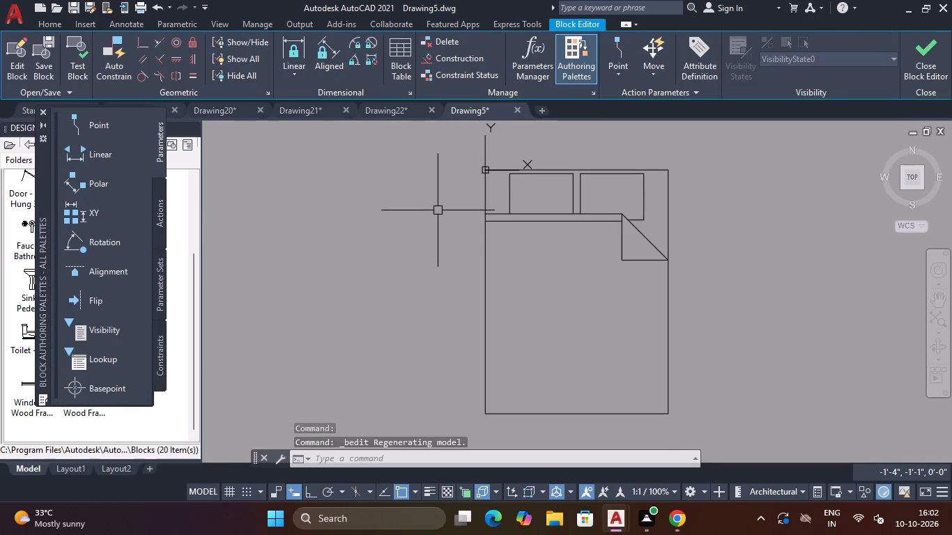
key("Escape")
key("Escape")
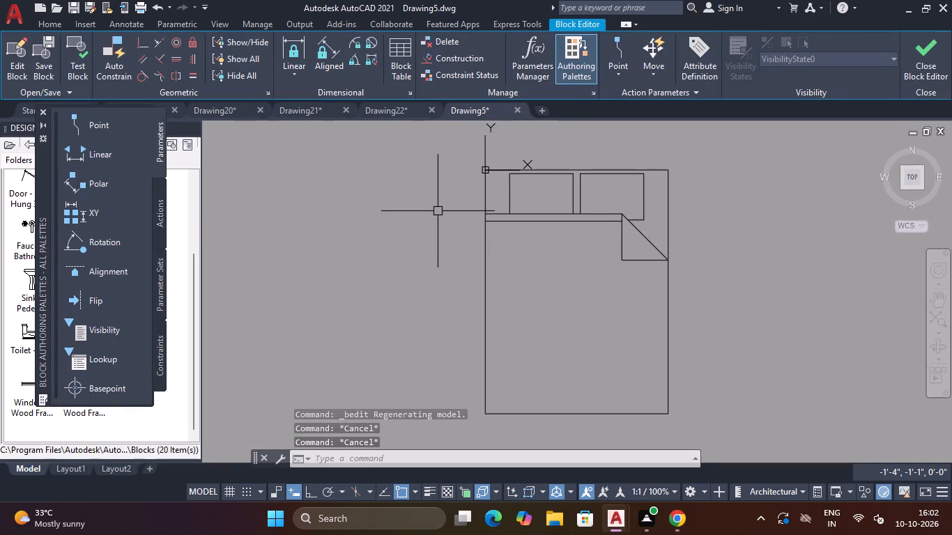
Trim the bed block's upper sheet line beside and between the pillows, along with the folded corner's outline.
scroll(499, 191, "up", 2)
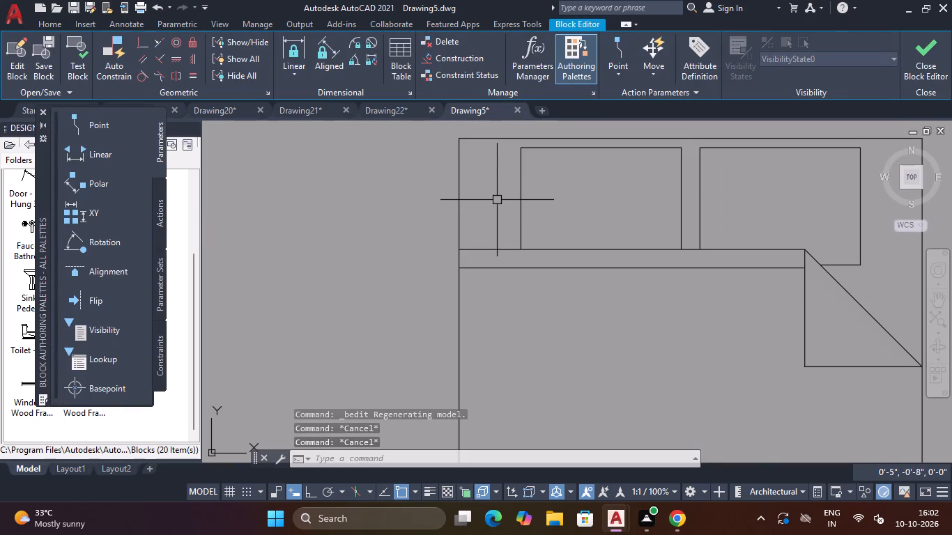
type("TR")
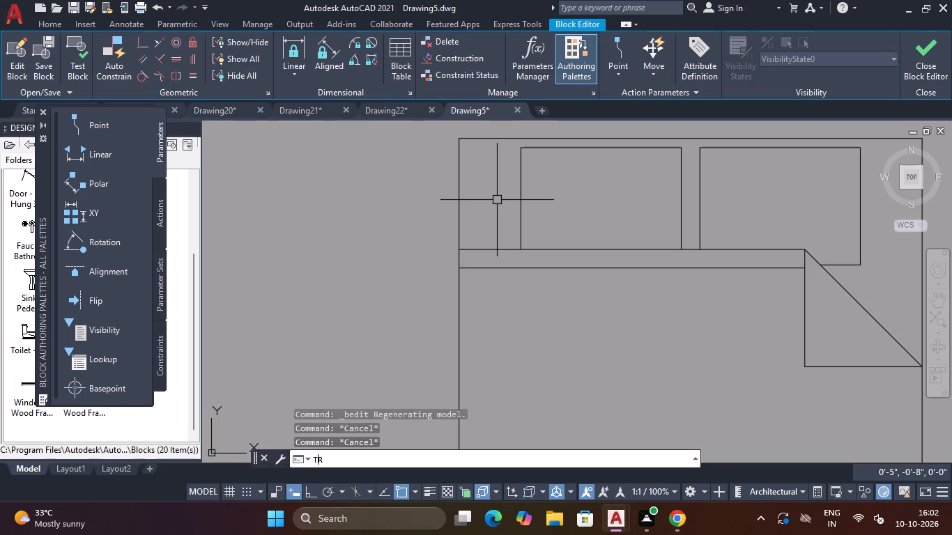
key("space")
left_click(499, 252)
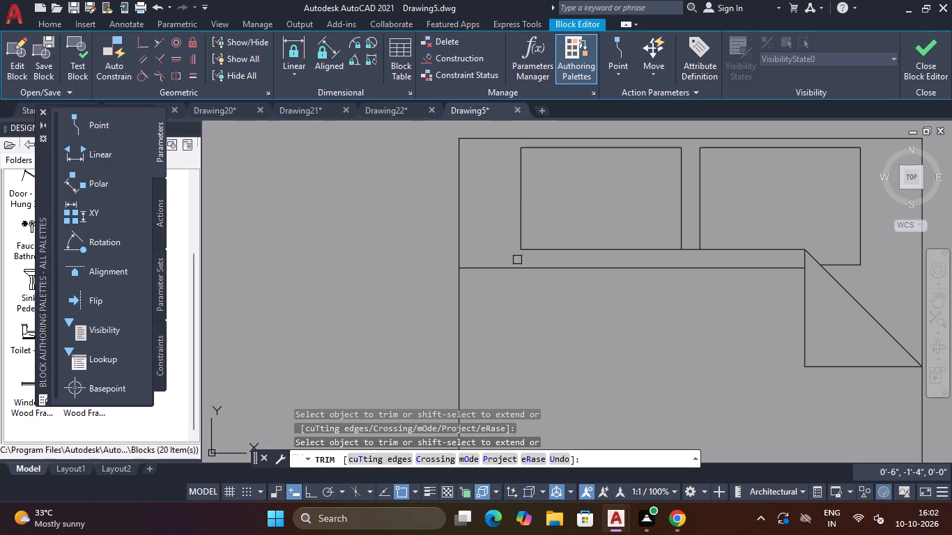
left_click(691, 251)
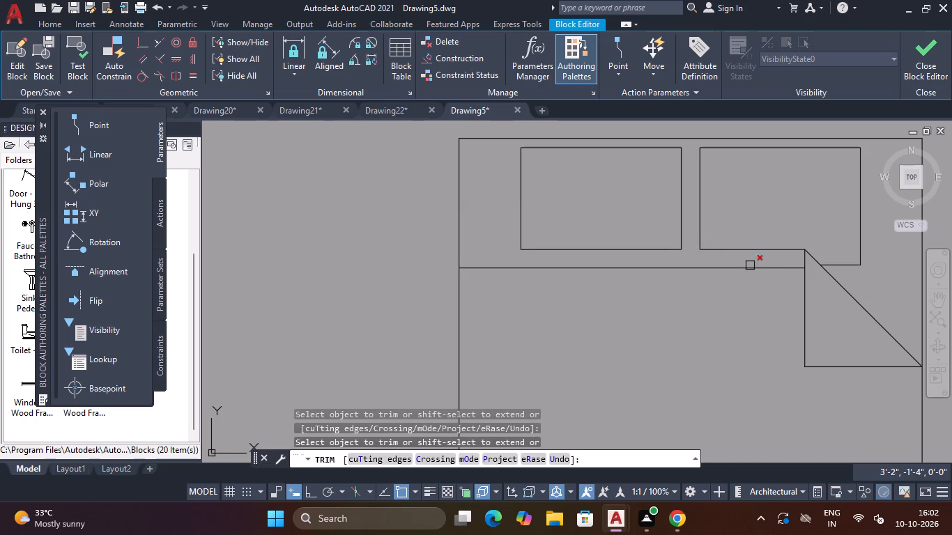
left_click(807, 272)
left_click(832, 282)
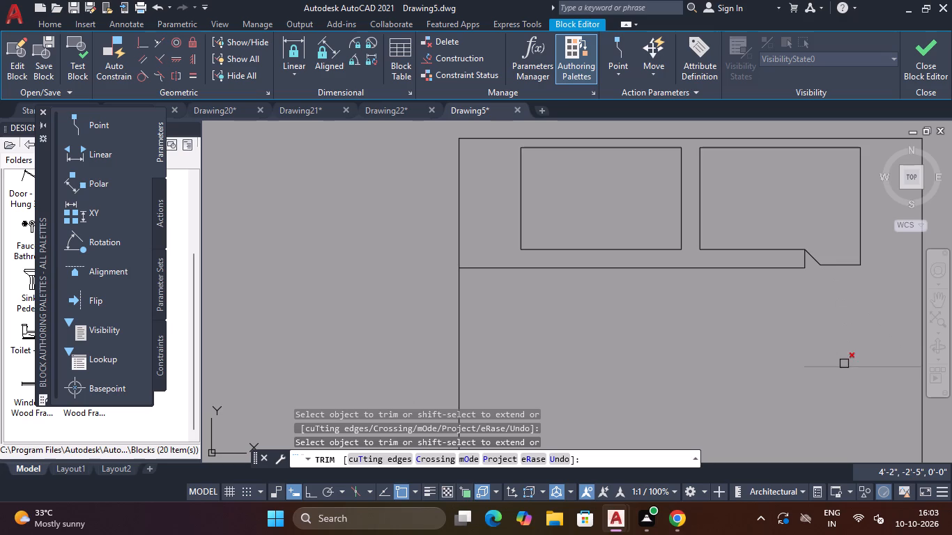
left_click(844, 368)
Trim the remaining short pieces of the bed's folded corner and the right pillow's stepped lower edge.
scroll(814, 258, "up", 3)
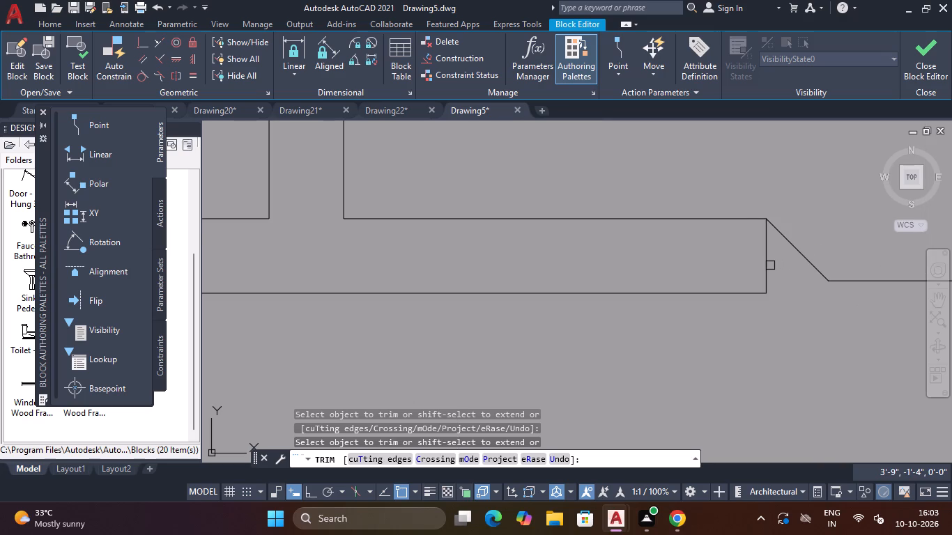
left_click(766, 265)
left_click(796, 245)
scroll(827, 271, "down", 2)
left_click(859, 275)
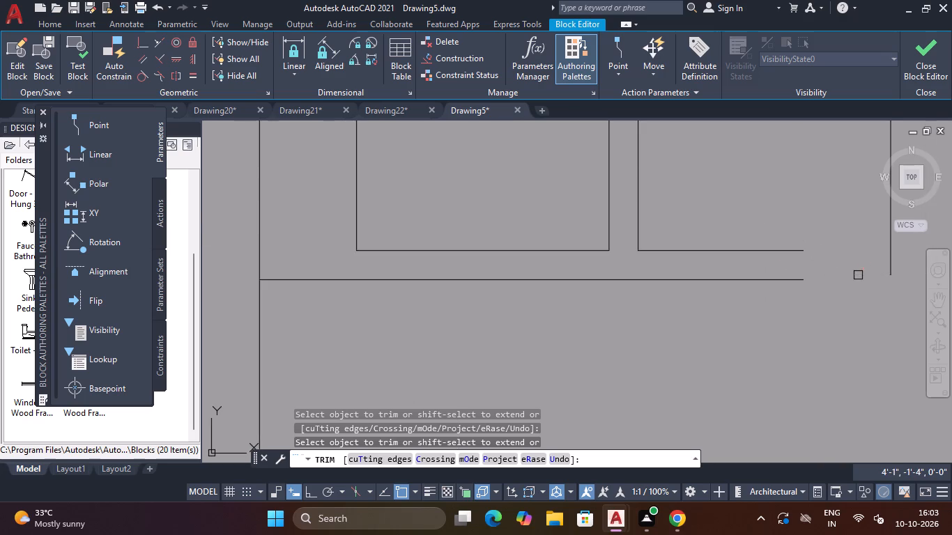
key("Escape")
type("TR")
key("space")
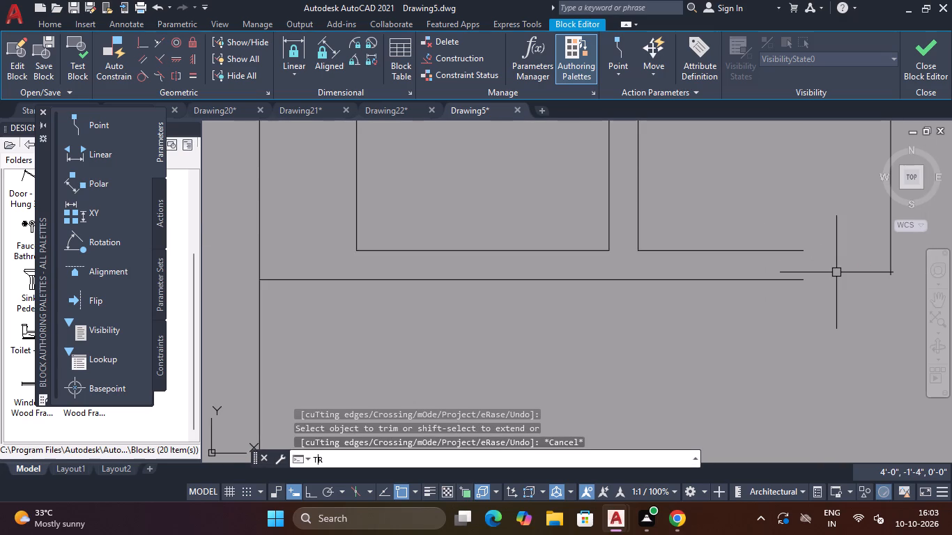
Trim the excess line segments beside and beneath the second pillow in the bed block.
left_click(789, 250, "shift")
left_click(887, 263)
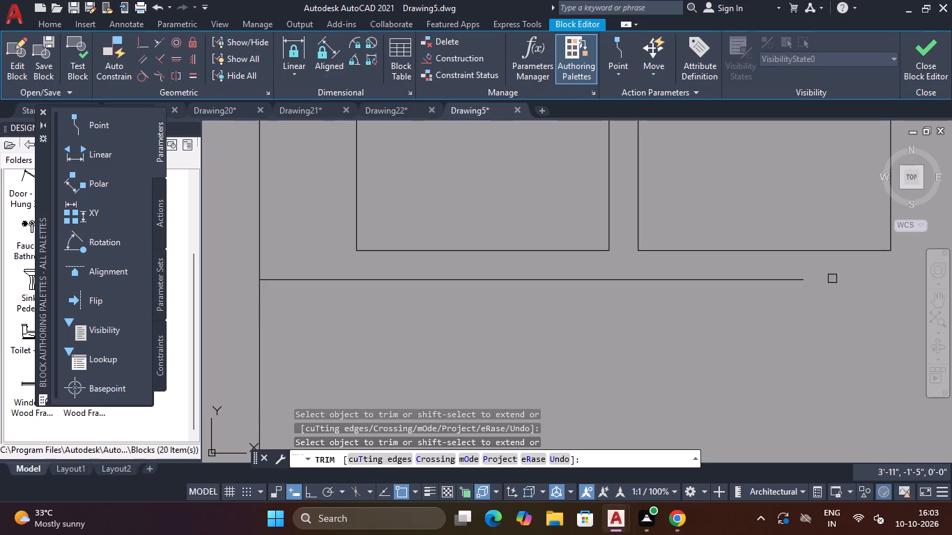
scroll(815, 279, "down", 4)
scroll(799, 284, "up", 3)
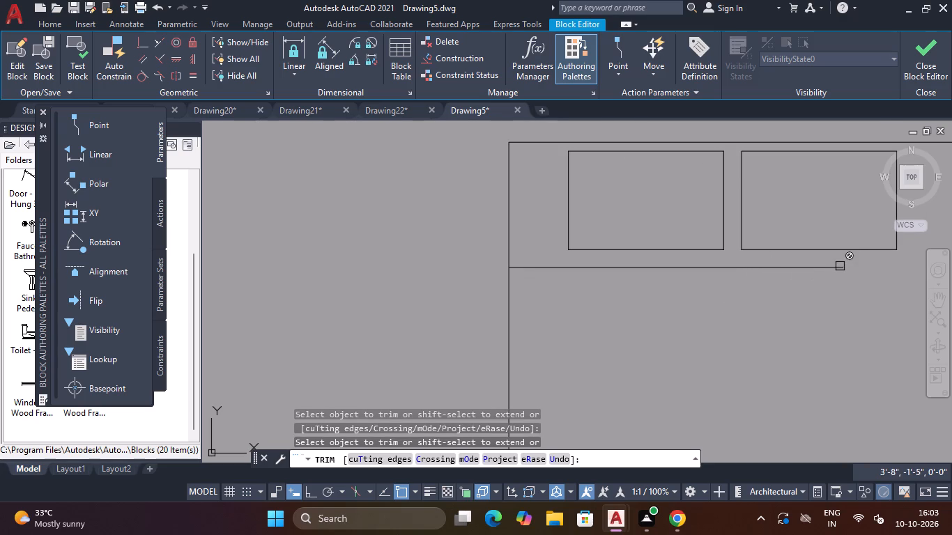
scroll(806, 274, "down", 4)
scroll(806, 274, "up", 3)
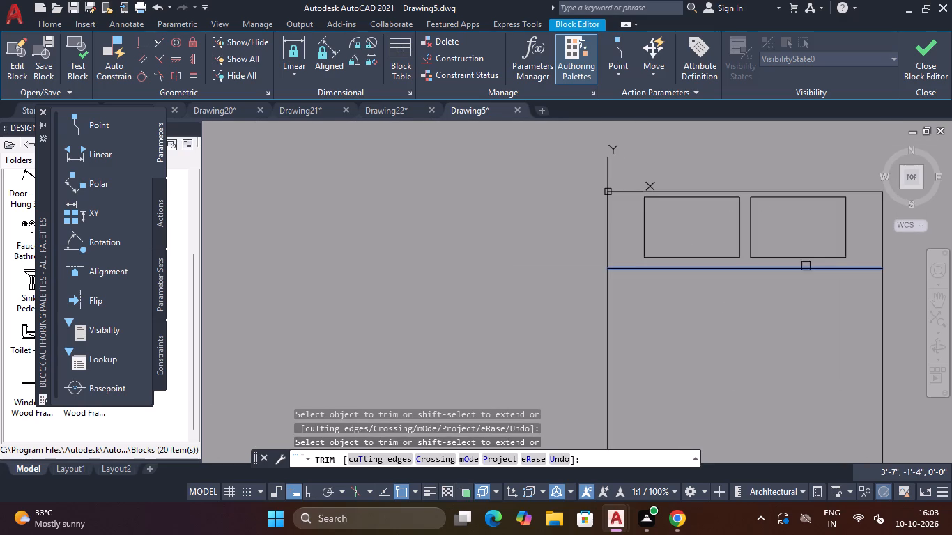
left_click(806, 267, "shift")
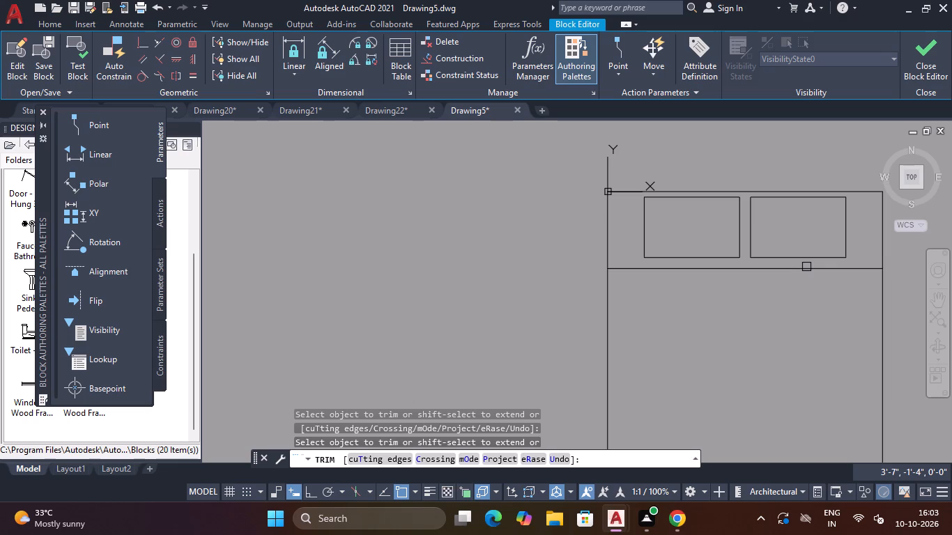
key("Escape")
Offset the bed's foot edge 4" inward toward the pillows.
scroll(806, 267, "down", 2)
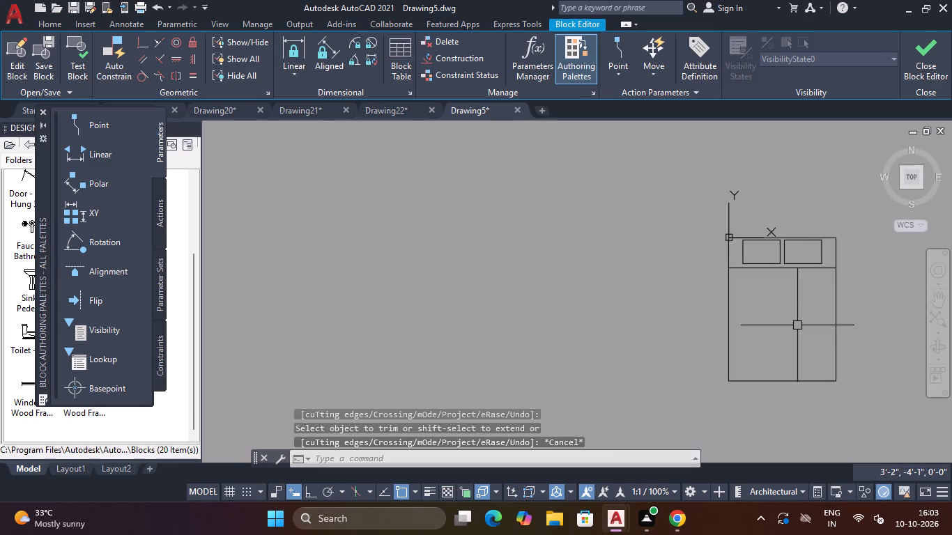
key("Escape")
key("Escape")
type("O")
key("space")
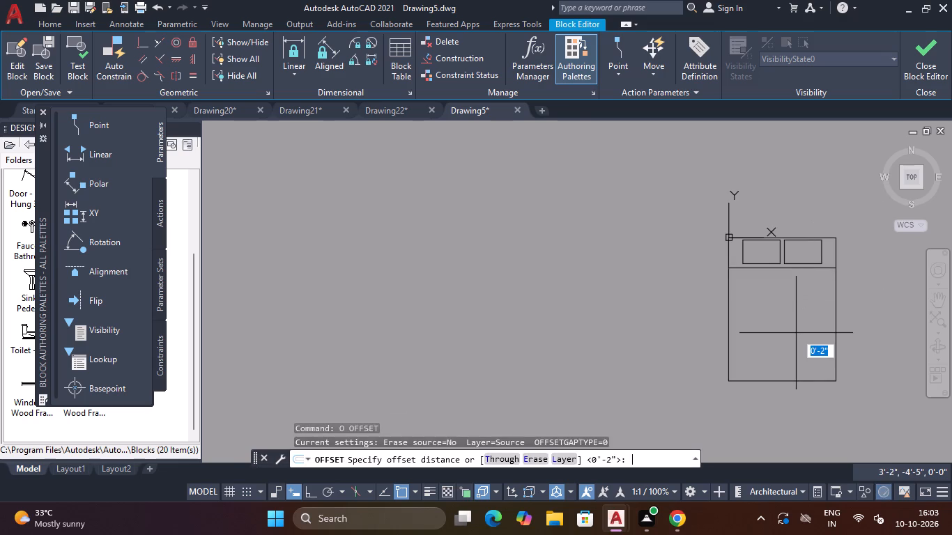
type("4\"")
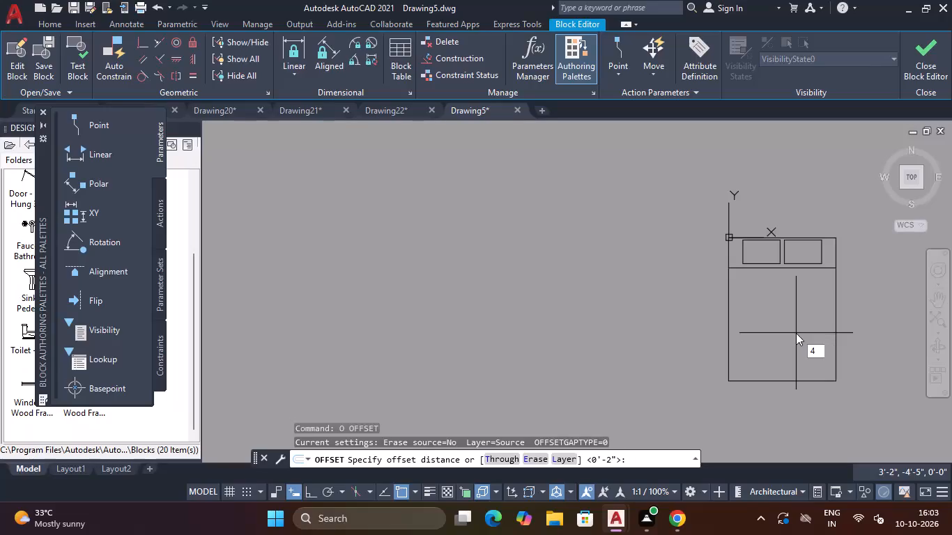
key("Return")
left_click(790, 384)
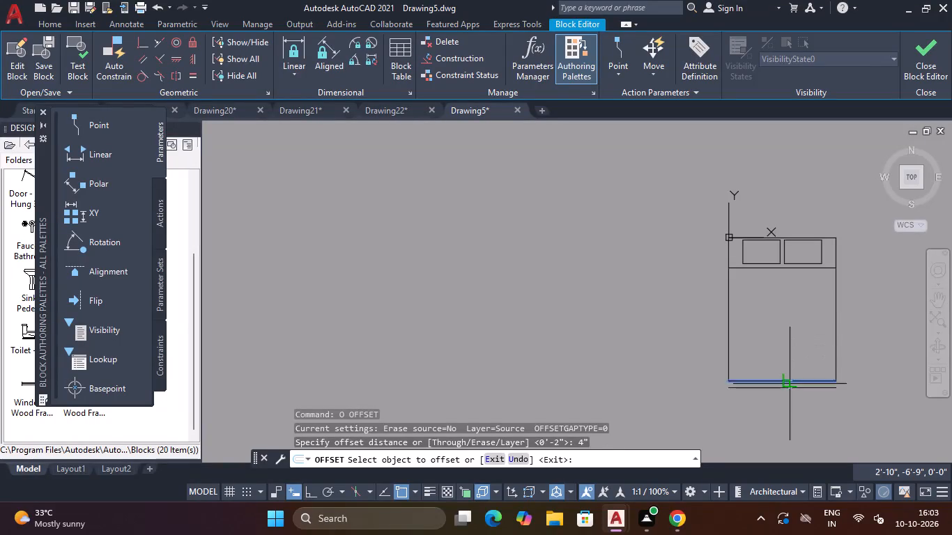
left_click(785, 359)
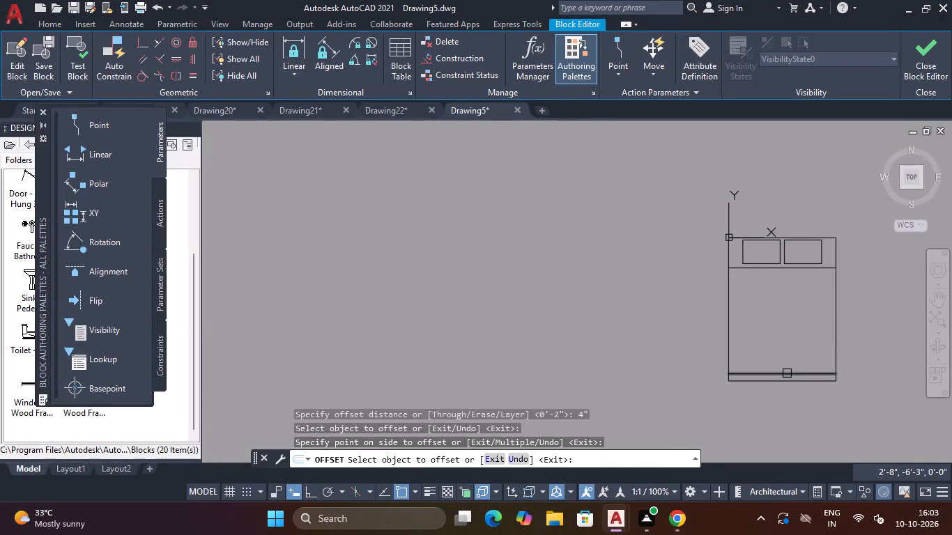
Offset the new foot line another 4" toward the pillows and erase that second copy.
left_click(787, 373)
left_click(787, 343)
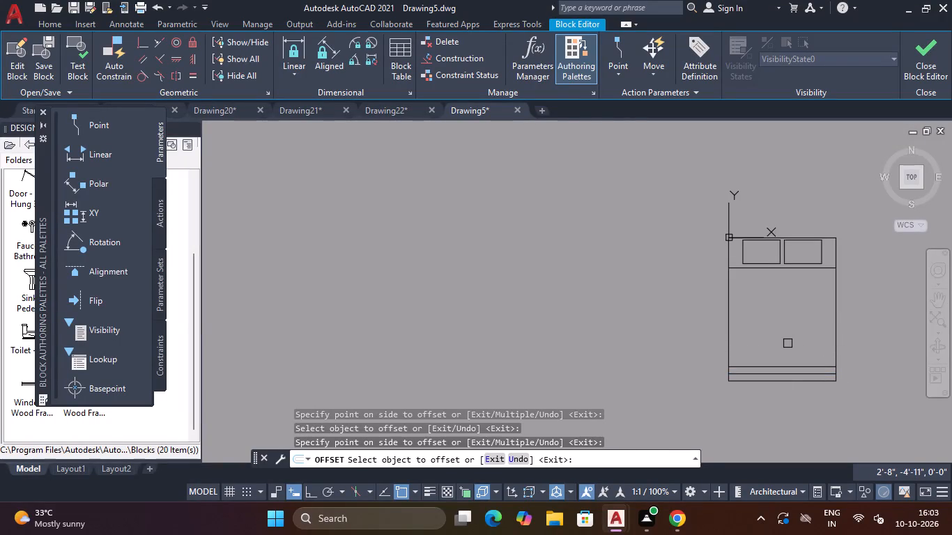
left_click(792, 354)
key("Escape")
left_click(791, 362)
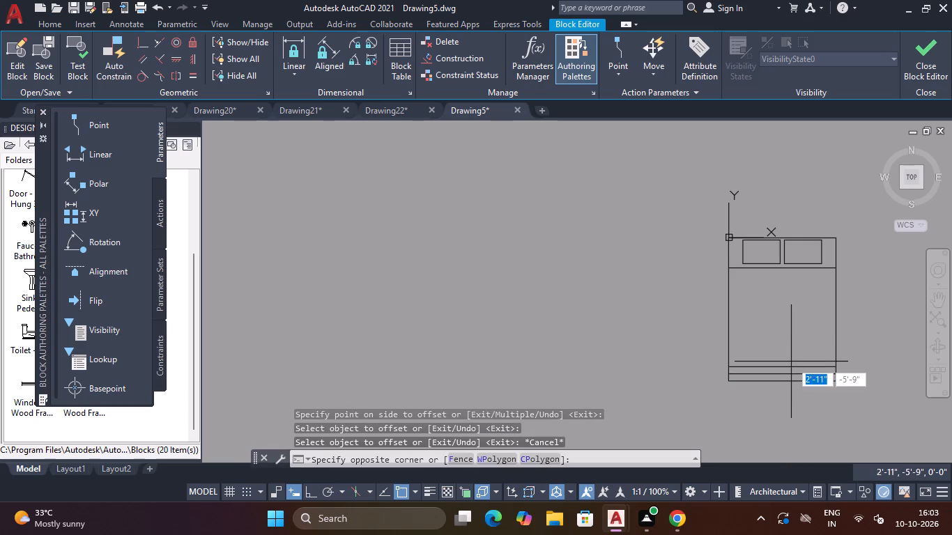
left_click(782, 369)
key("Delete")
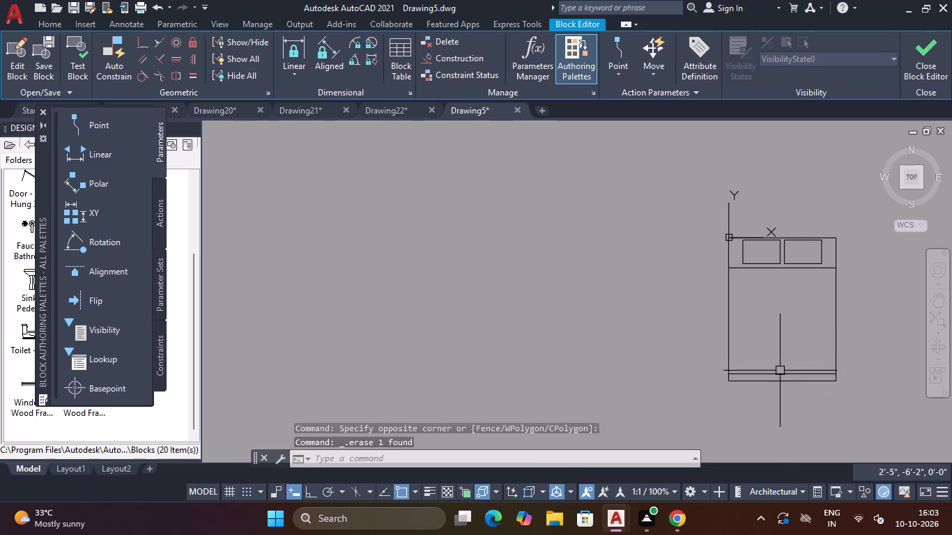
Offset the inner foot line of the bed 6" toward the pillows.
type("O")
key("space")
type("6\"")
key("Return")
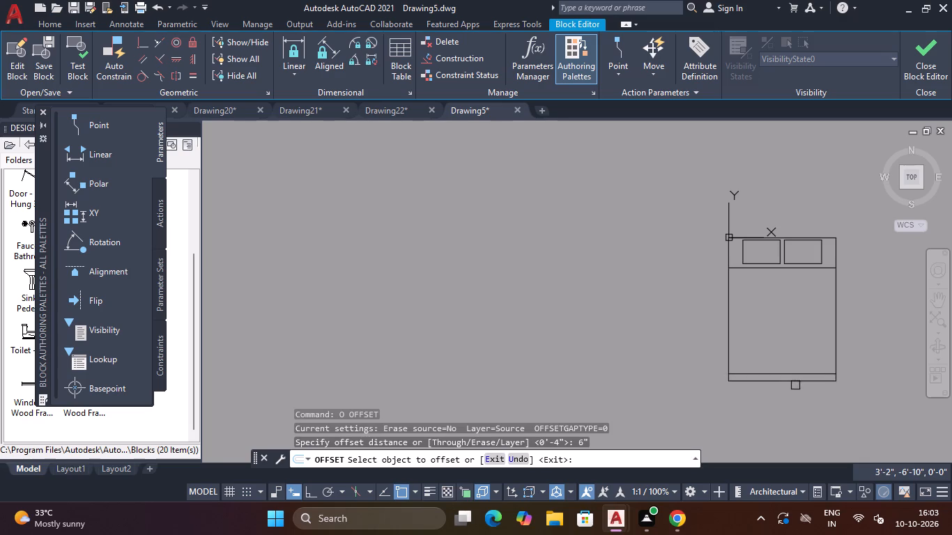
scroll(795, 385, "up", 3)
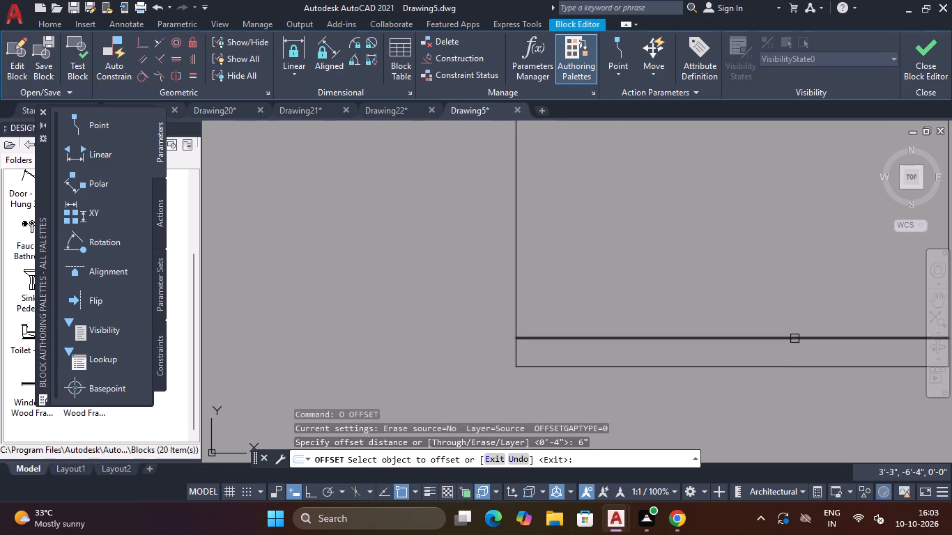
left_click(794, 339)
scroll(768, 245, "down", 2)
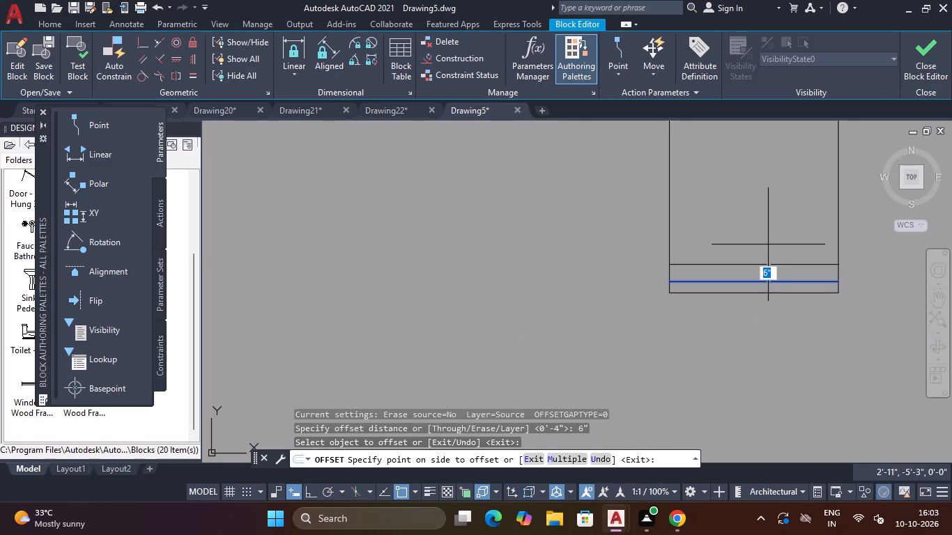
left_click(768, 245)
scroll(768, 245, "down", 3)
scroll(769, 227, "up", 1)
key("Escape")
key("Escape")
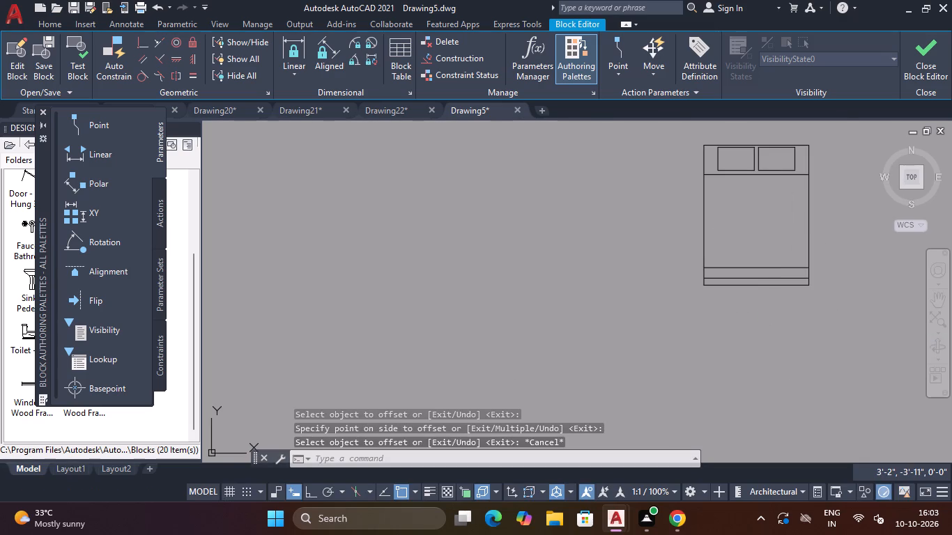
Close the Block Editor and save the changes to Bed - Queen.
left_click(912, 54)
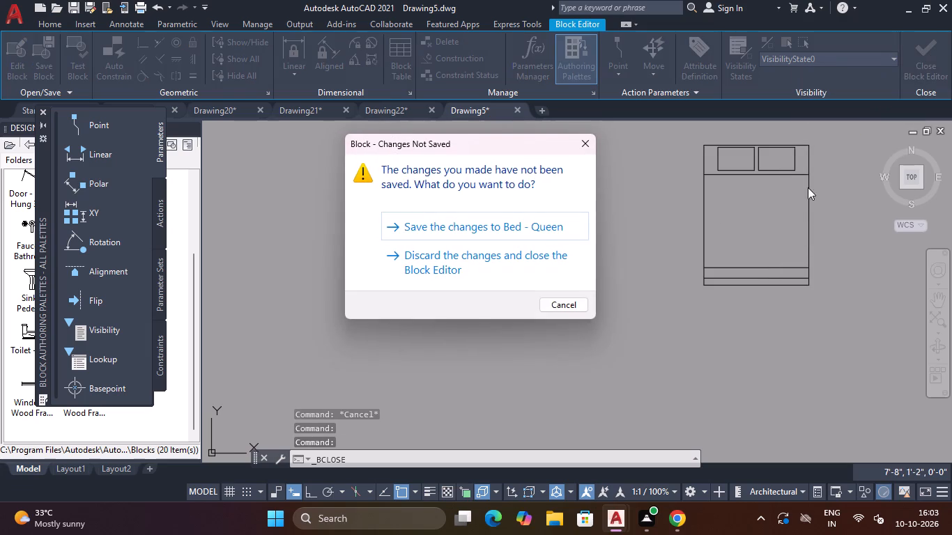
left_click(526, 220)
Rotate the bed block 90° clockwise about the right corner of its head edge, with Ortho on.
scroll(604, 196, "down", 2)
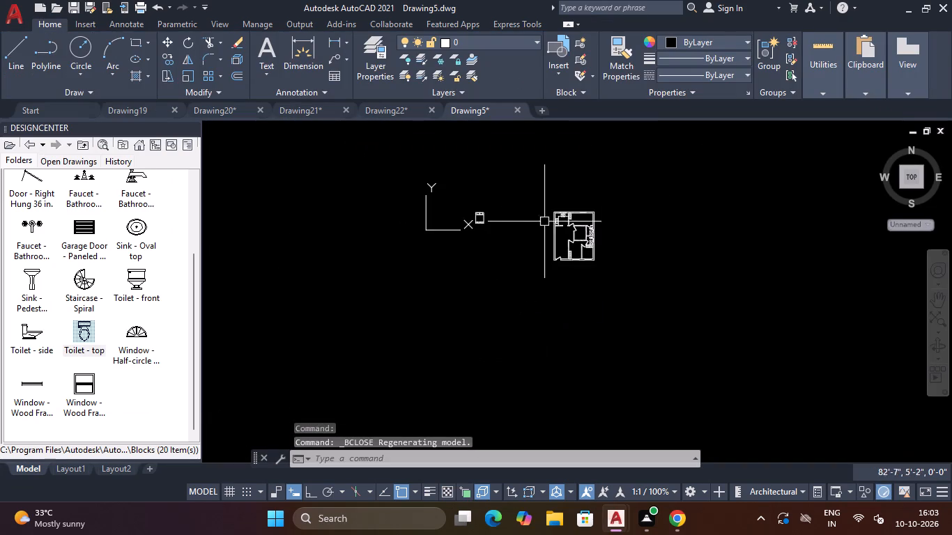
scroll(475, 217, "up", 2)
left_click(556, 178)
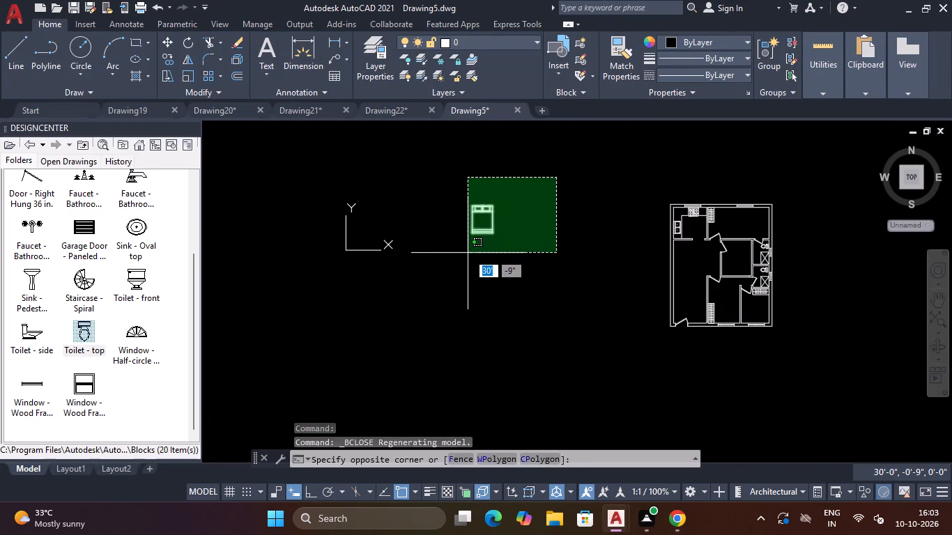
left_click(468, 254)
type("RO")
key("Return")
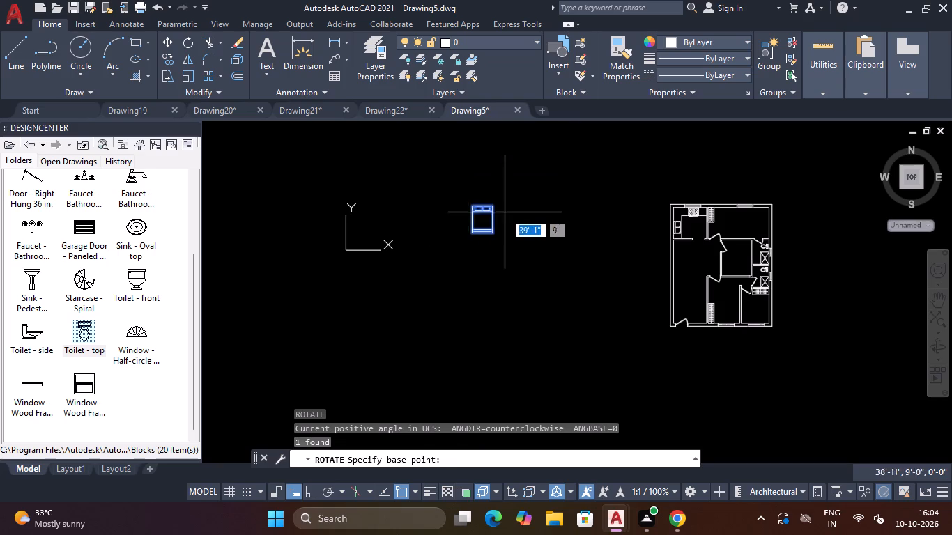
scroll(494, 201, "up", 2)
left_click(488, 219)
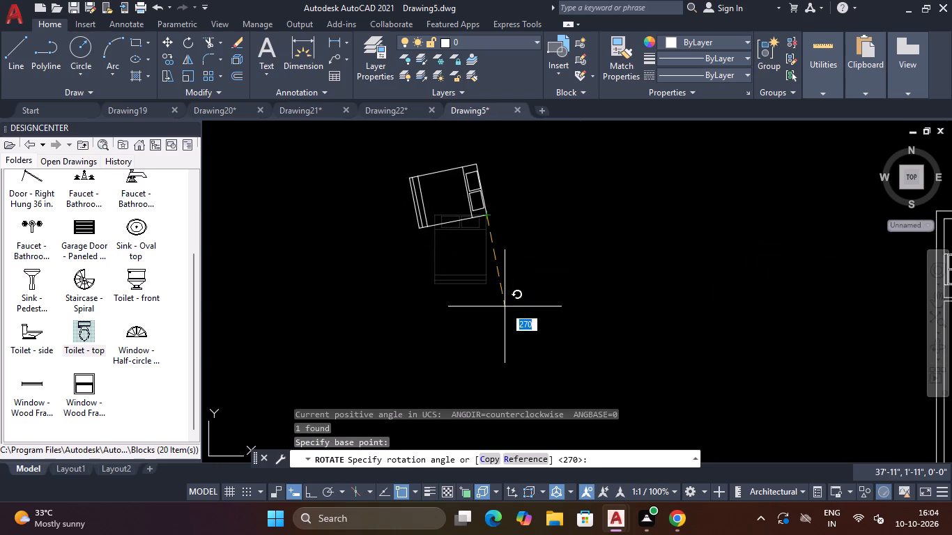
key("F8")
left_click(481, 316)
key("Escape")
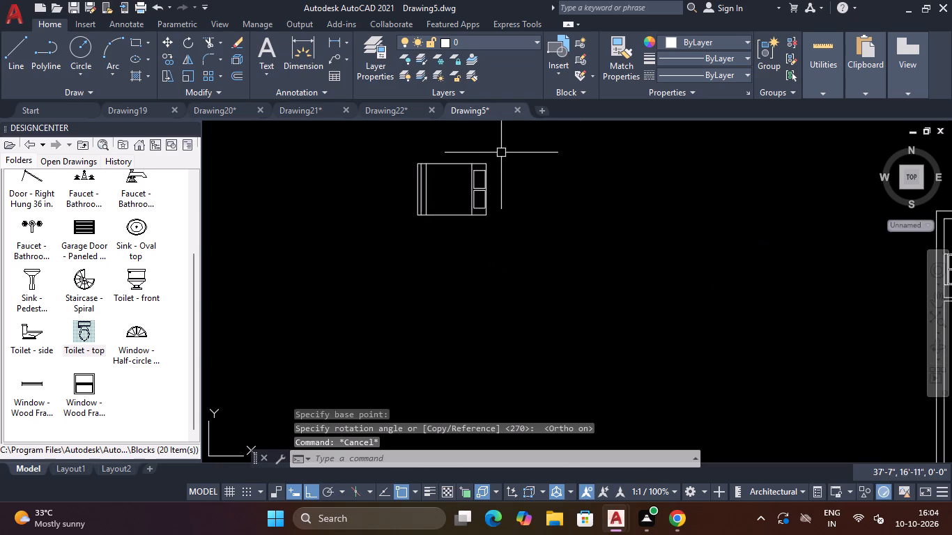
Copy the rotated bed from the midpoint of its head edge to the east wall of the plan's upper-right bedroom, with Ortho off.
left_click(501, 153)
left_click(395, 253)
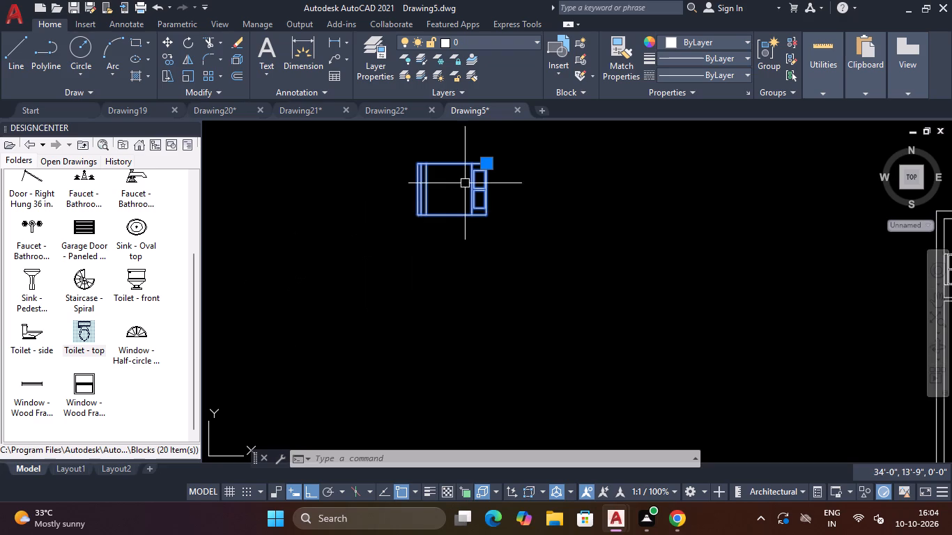
scroll(466, 178, "down", 2)
type("CO")
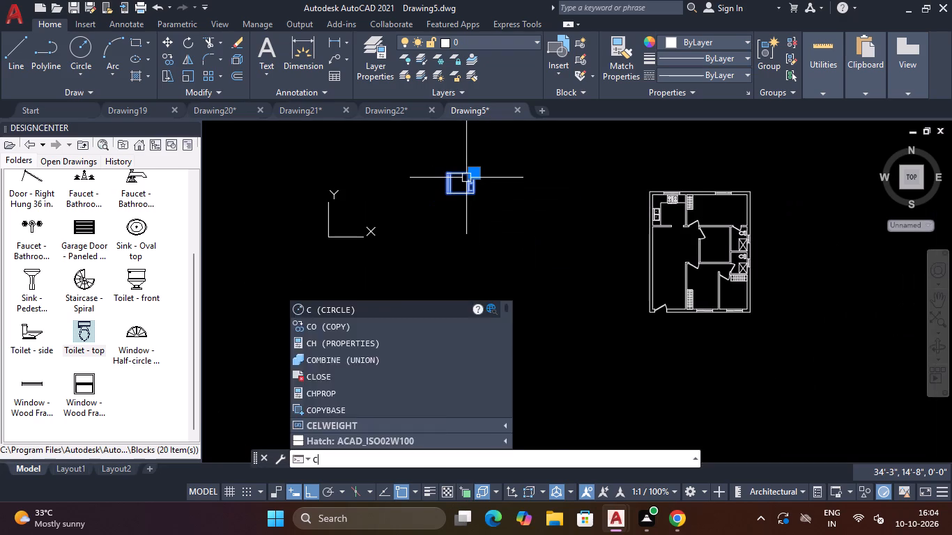
key("Return")
scroll(502, 155, "down", 1)
scroll(493, 173, "up", 3)
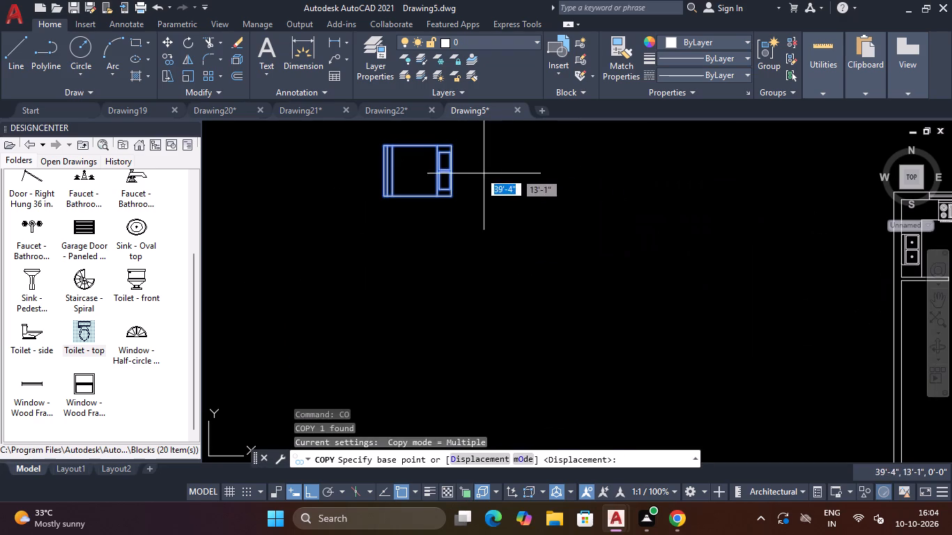
left_click(449, 171)
scroll(452, 172, "down", 4)
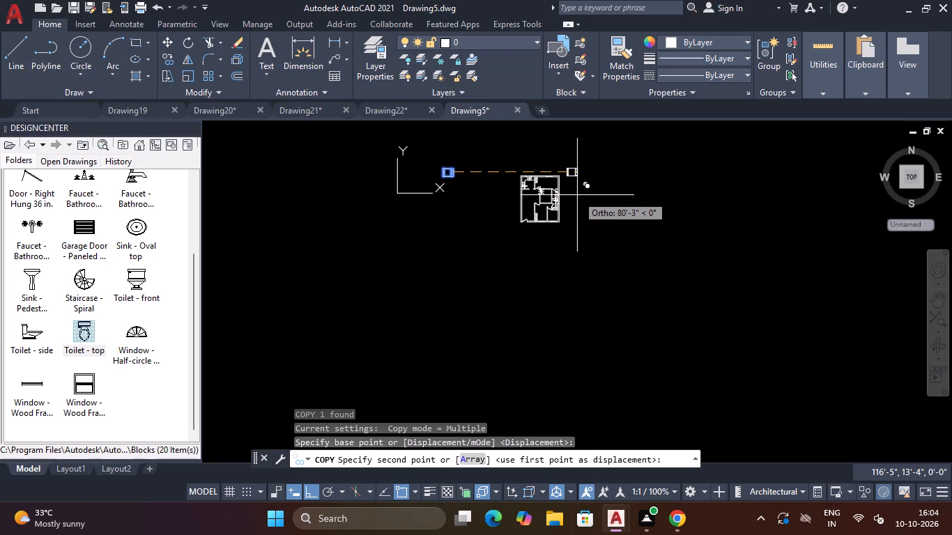
key("F8")
scroll(562, 196, "up", 3)
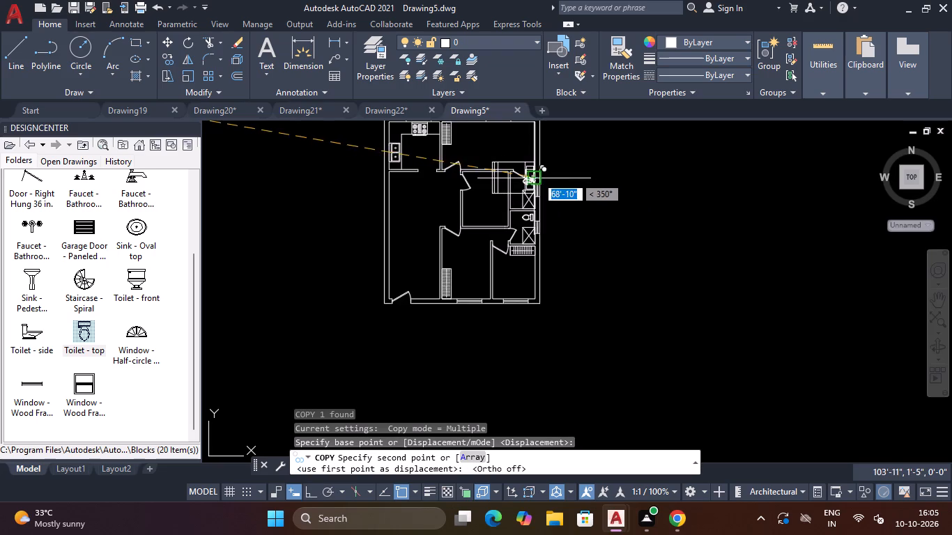
scroll(531, 163, "down", 2)
scroll(523, 148, "up", 5)
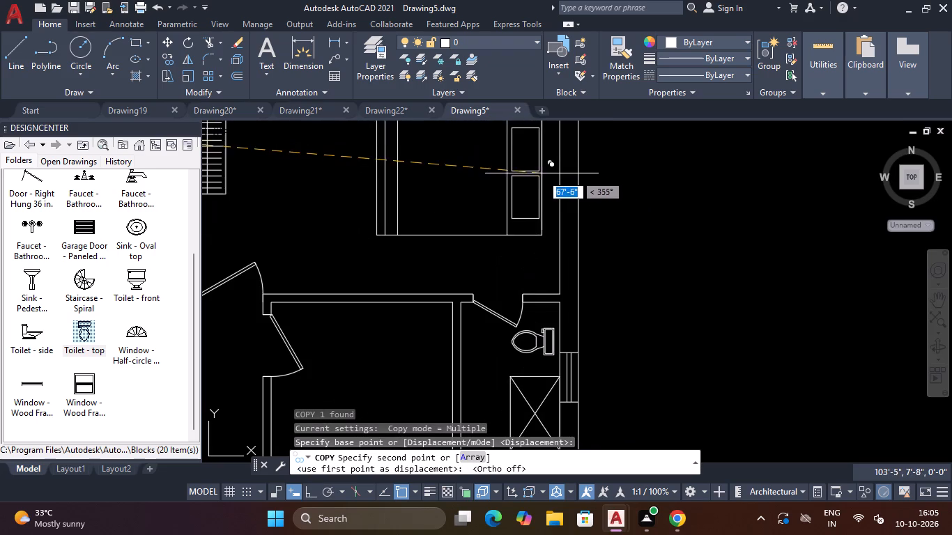
left_click(557, 185)
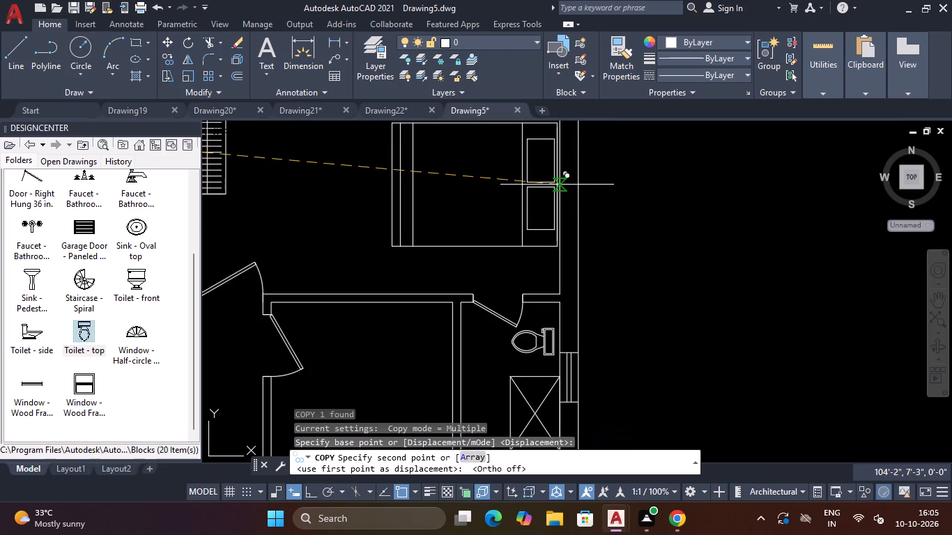
scroll(557, 185, "down", 3)
key("Escape")
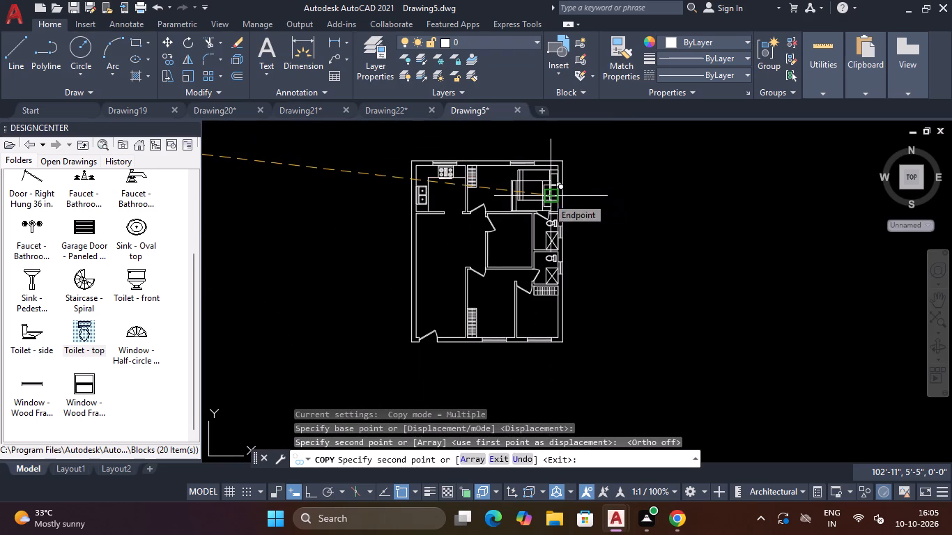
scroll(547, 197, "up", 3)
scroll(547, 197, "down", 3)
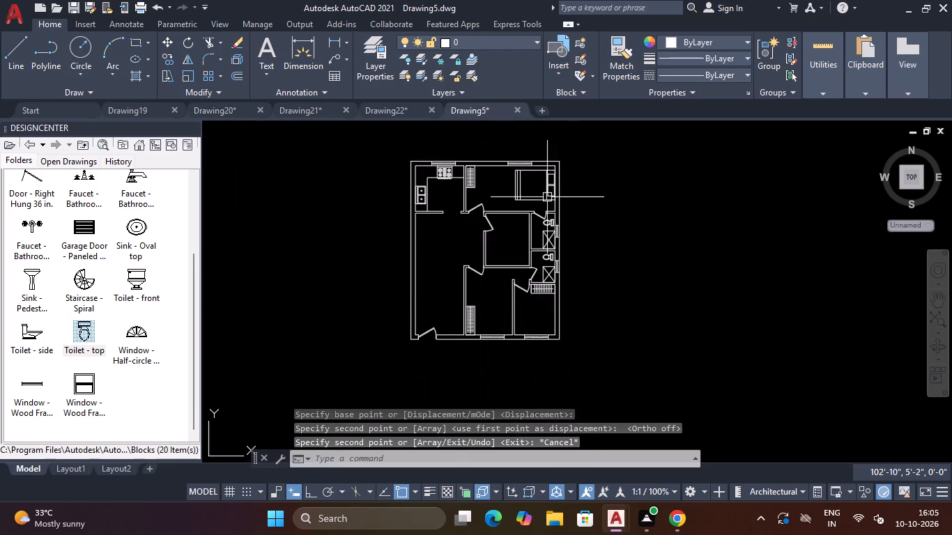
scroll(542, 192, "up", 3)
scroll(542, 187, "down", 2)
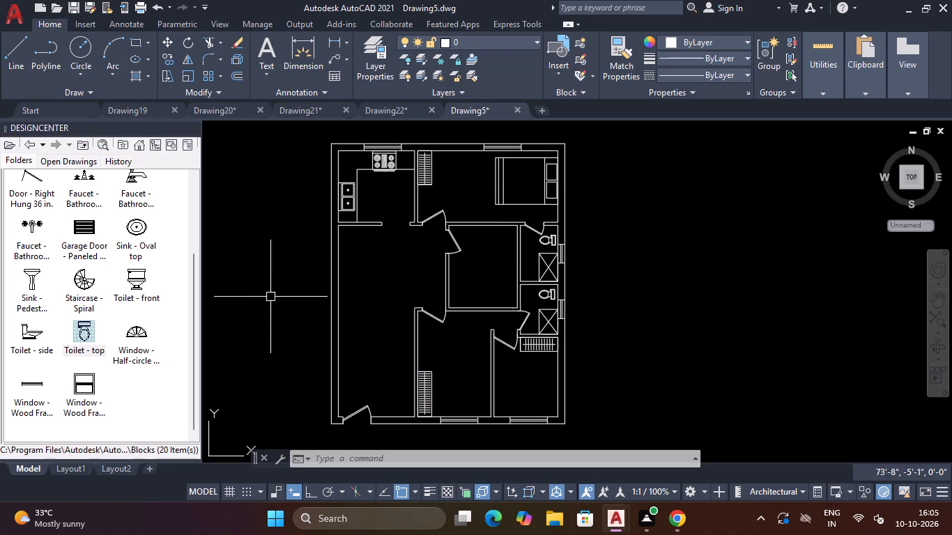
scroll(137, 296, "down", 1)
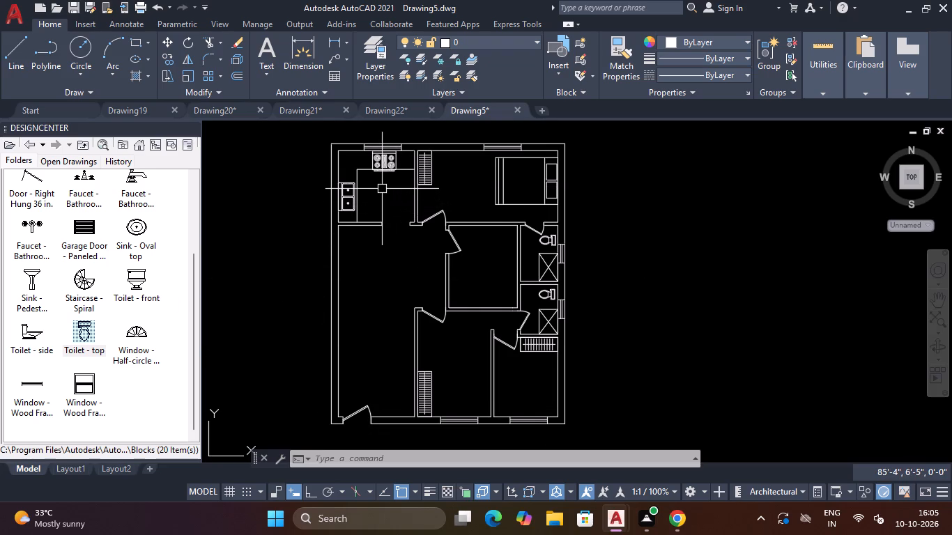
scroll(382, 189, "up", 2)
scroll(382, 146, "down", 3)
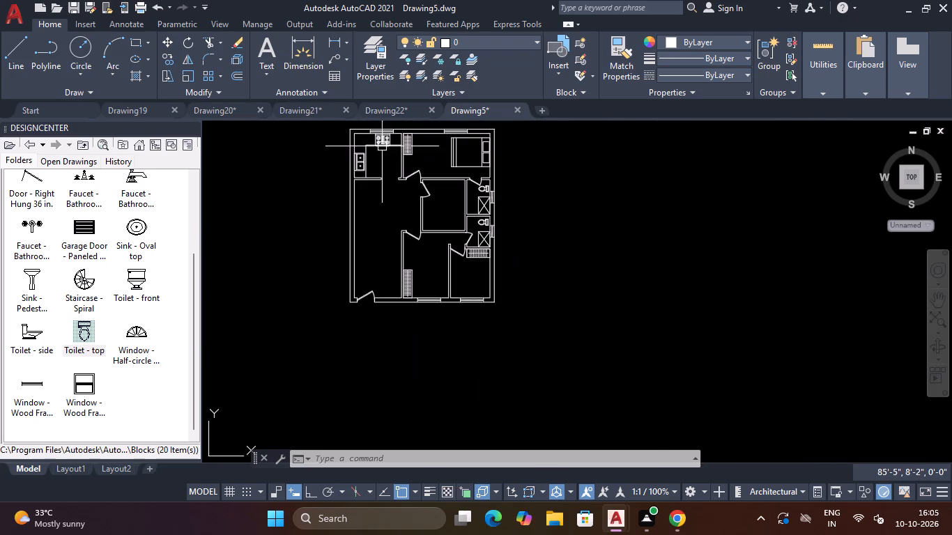
Move the stove block off the kitchen counter, straight down into the large room south of the kitchen.
scroll(394, 132, "up", 2)
left_click(388, 151)
left_click(333, 161)
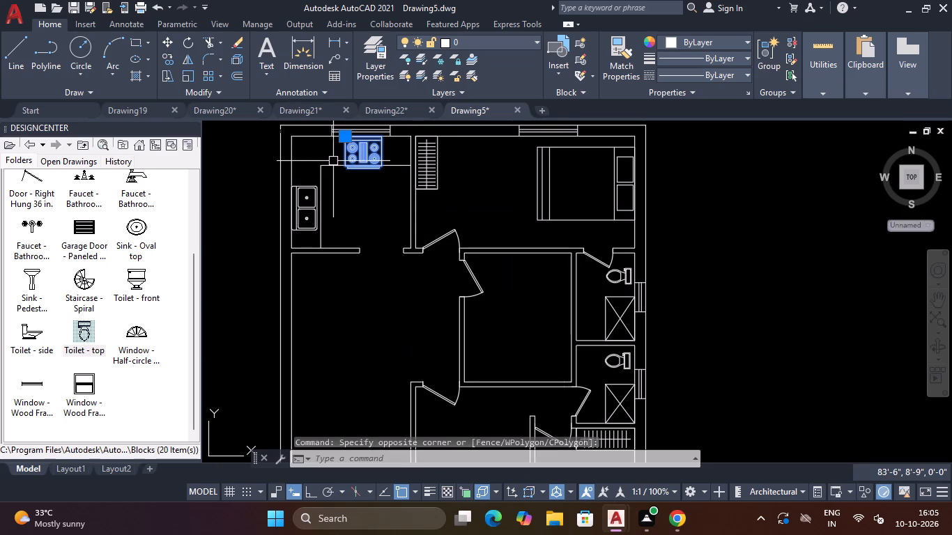
type("M")
key("space")
left_click(364, 153)
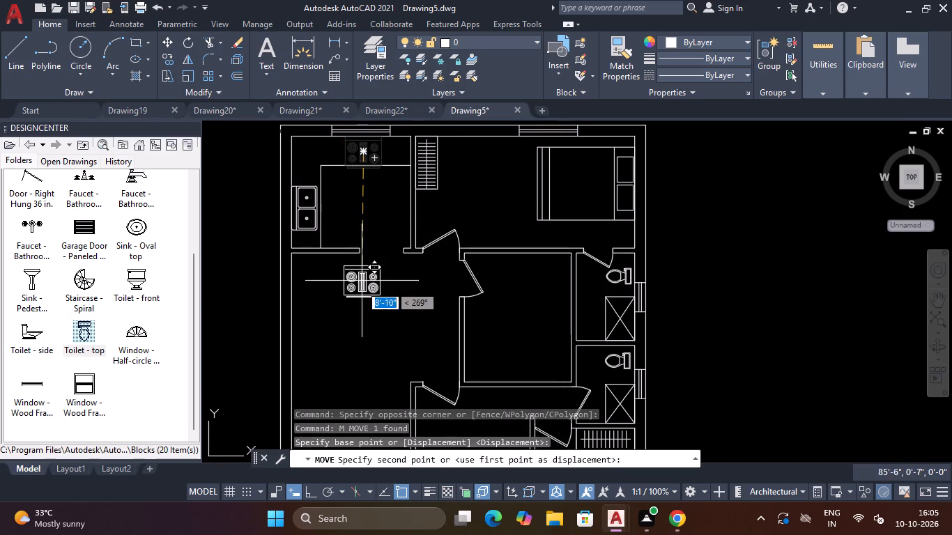
left_click(359, 300)
key("Escape")
Move the double sink block off the kitchen's west counter to the empty space outside the west wall.
left_click(305, 177)
left_click(300, 215)
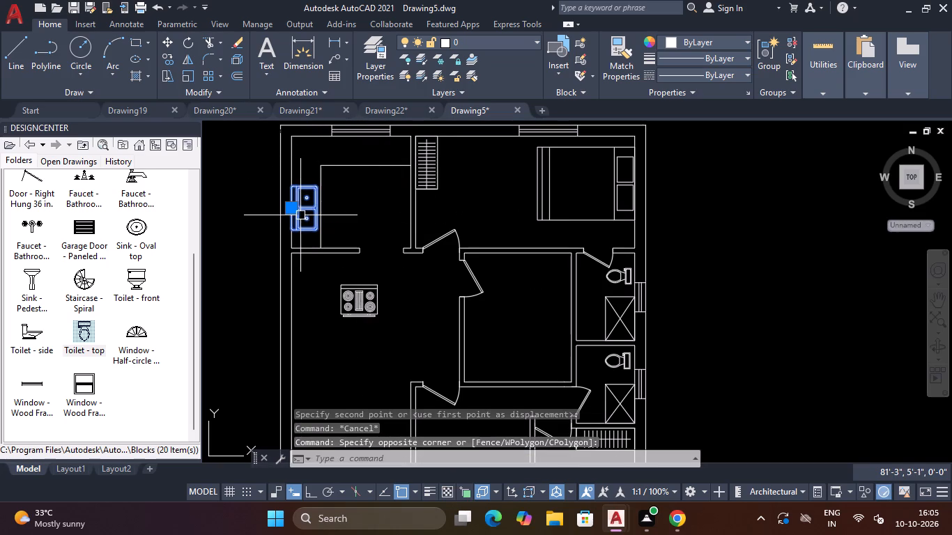
type("M")
key("space")
left_click(314, 202)
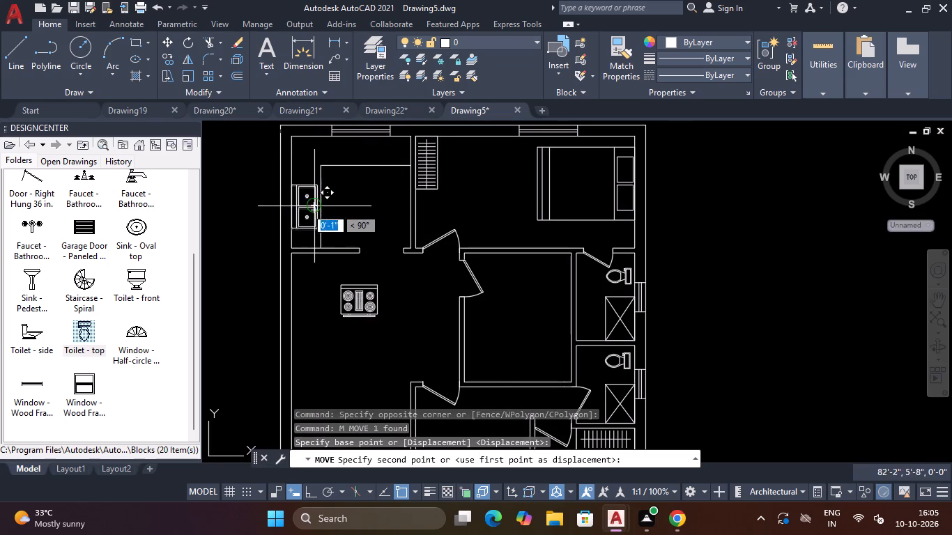
left_click(243, 226)
key("Escape")
Rotate the double sink block 90° clockwise about its upper-left corner, with Ortho on.
left_click_drag(256, 189, 250, 198)
left_click(210, 270)
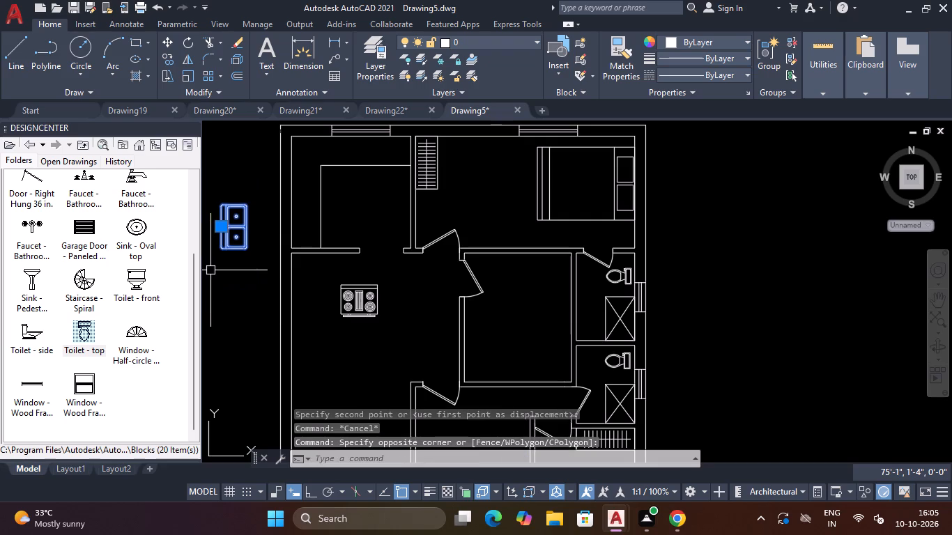
type("RO")
key("Return")
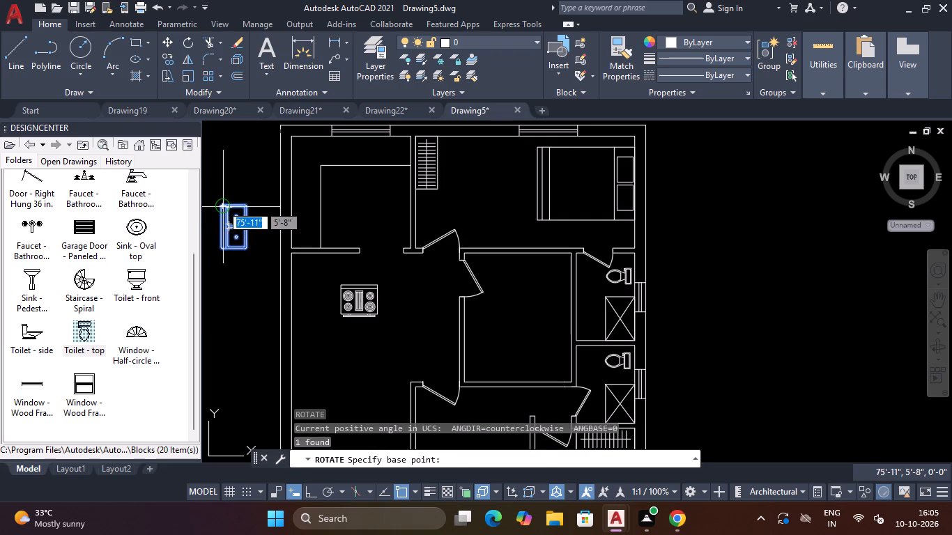
left_click(222, 205)
key("F8")
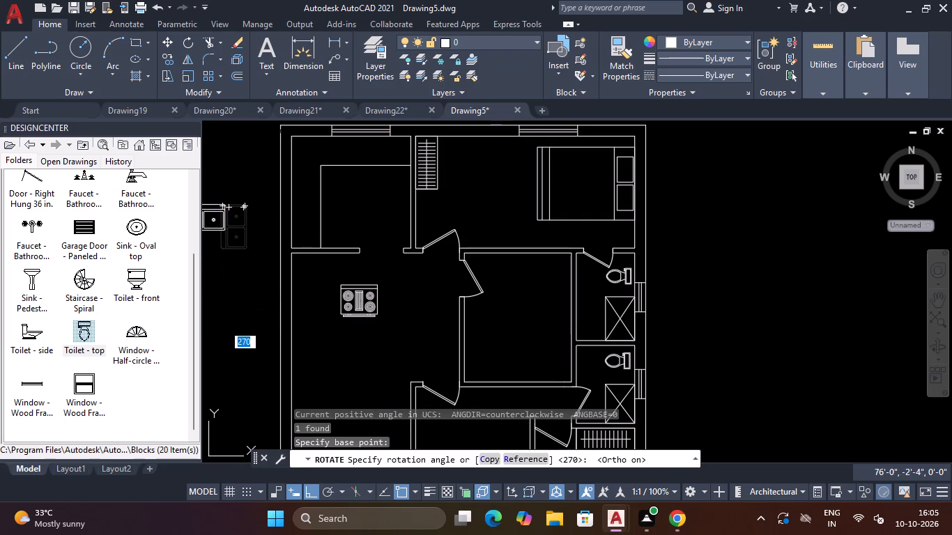
left_click(227, 290)
Move the rotated double sink onto the counter along the kitchen's north wall, near the window, with Ortho off.
scroll(227, 226, "down", 2)
left_click(227, 203)
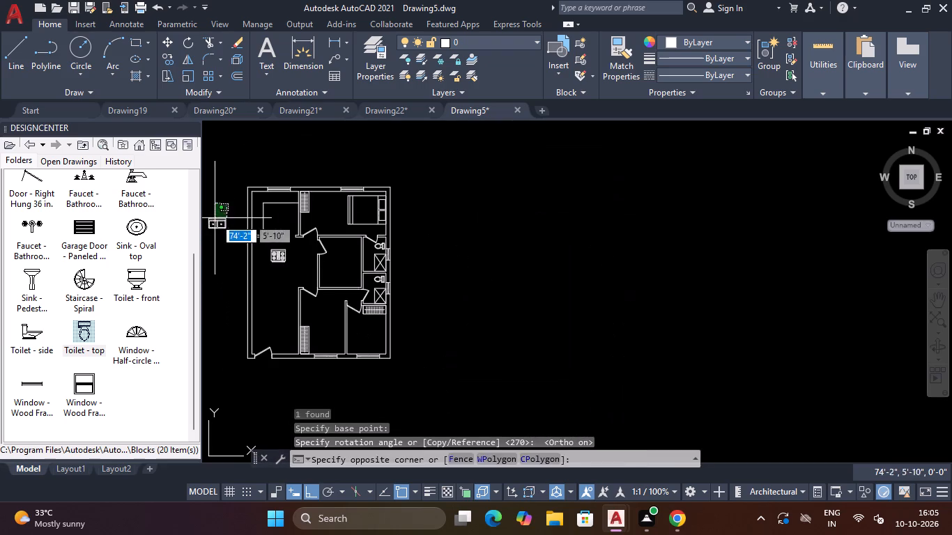
left_click(210, 230)
type("M")
key("space")
scroll(206, 227, "up", 2)
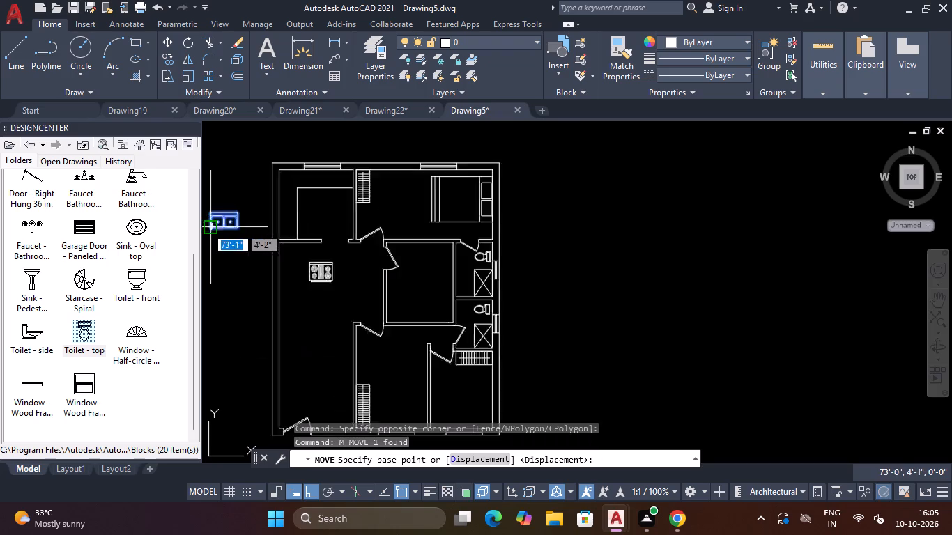
scroll(206, 227, "up", 1)
left_click(245, 194)
scroll(254, 201, "down", 2)
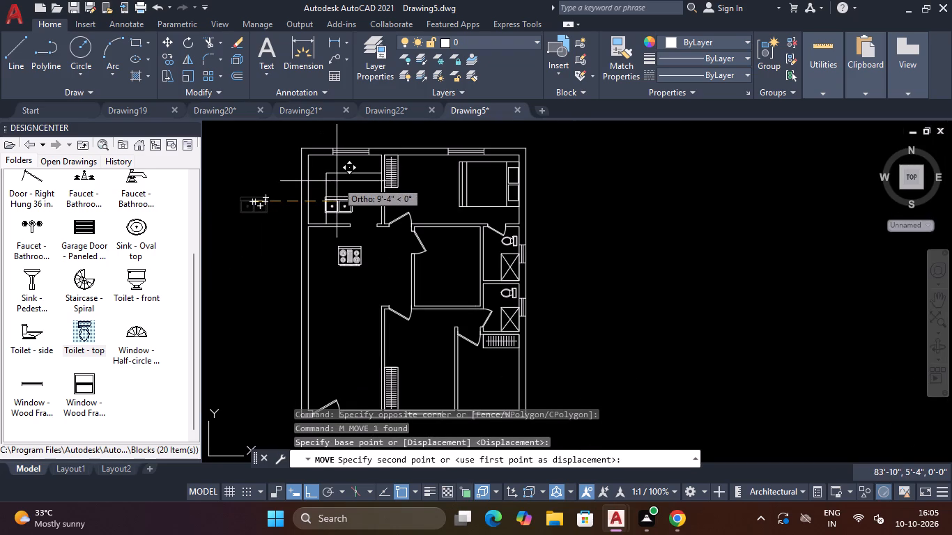
key("F8")
scroll(341, 178, "up", 2)
scroll(342, 175, "down", 3)
scroll(342, 173, "up", 3)
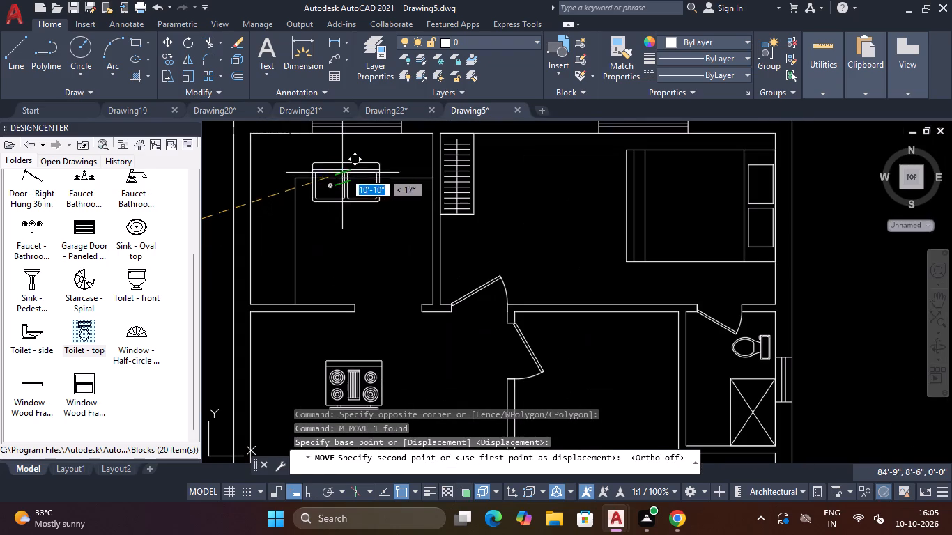
left_click(367, 150)
scroll(368, 175, "down", 1)
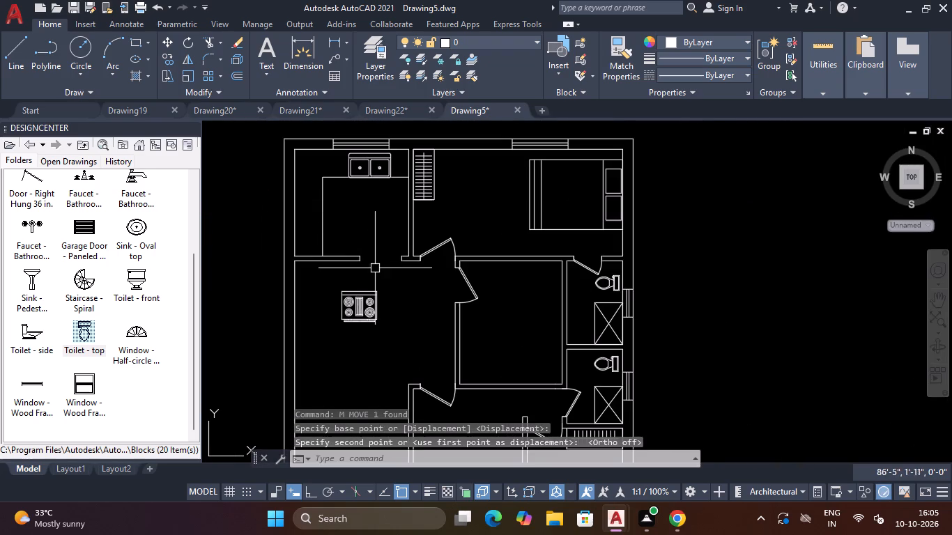
Rotate the stove block 90° counterclockwise about its upper-right corner.
left_click_drag(379, 272, 378, 289)
left_click(368, 331)
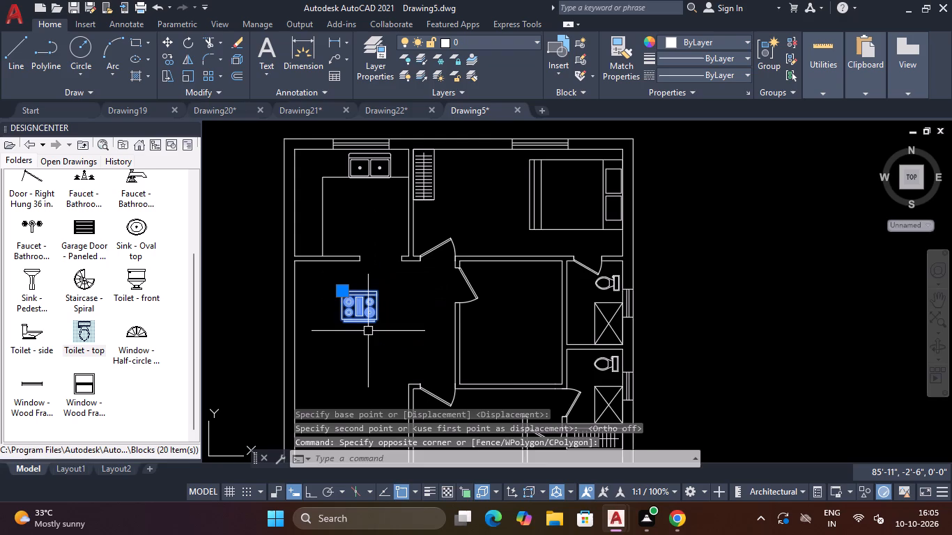
type("RO")
key("Return")
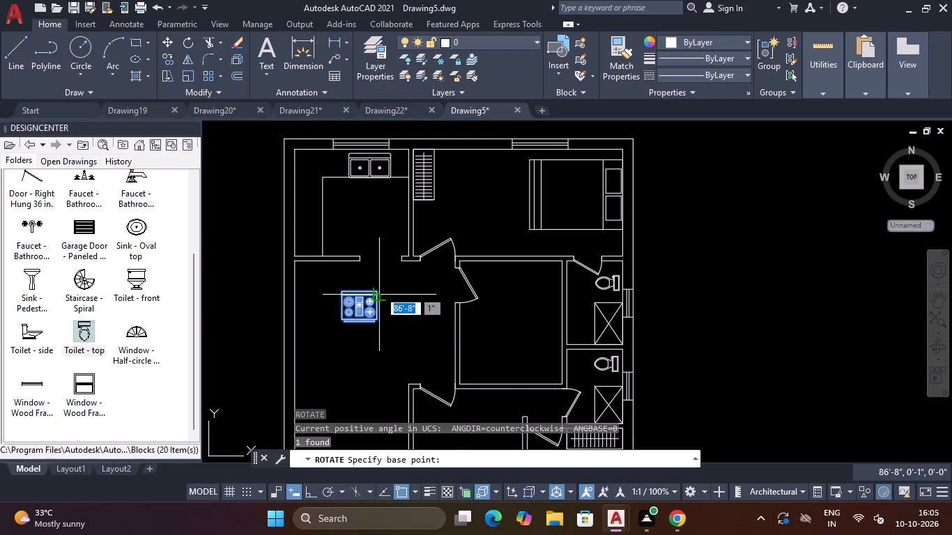
left_click(376, 288)
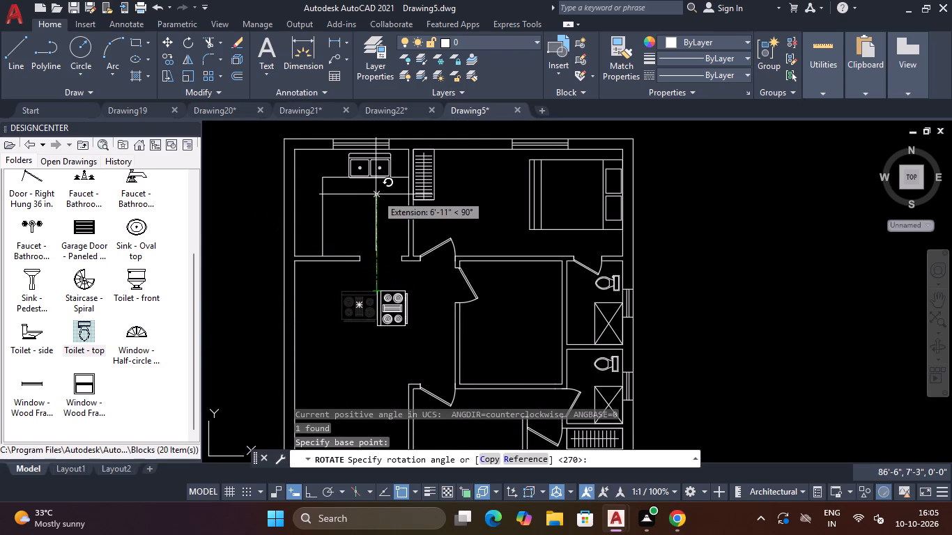
left_click(381, 189)
key("Escape")
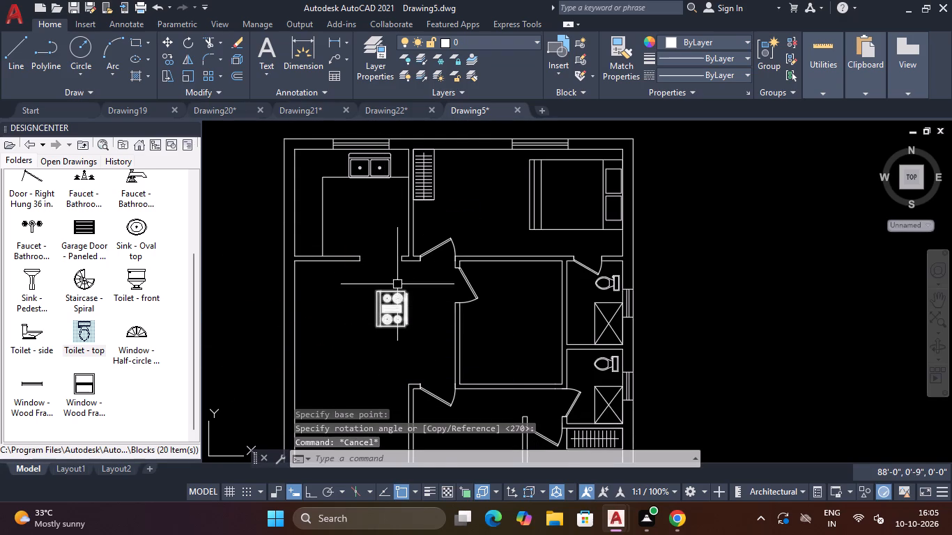
Move the rotated stove by its back edge onto the kitchen's west counter, against the inner face of the west wall.
left_click(397, 284)
left_click(376, 325)
type("M")
key("space")
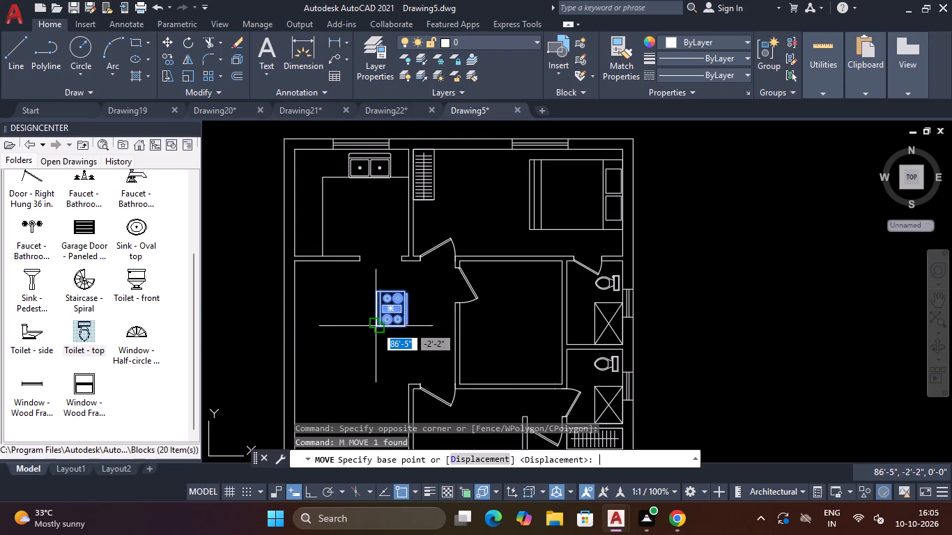
scroll(376, 313, "up", 2)
left_click(376, 304)
scroll(376, 304, "down", 4)
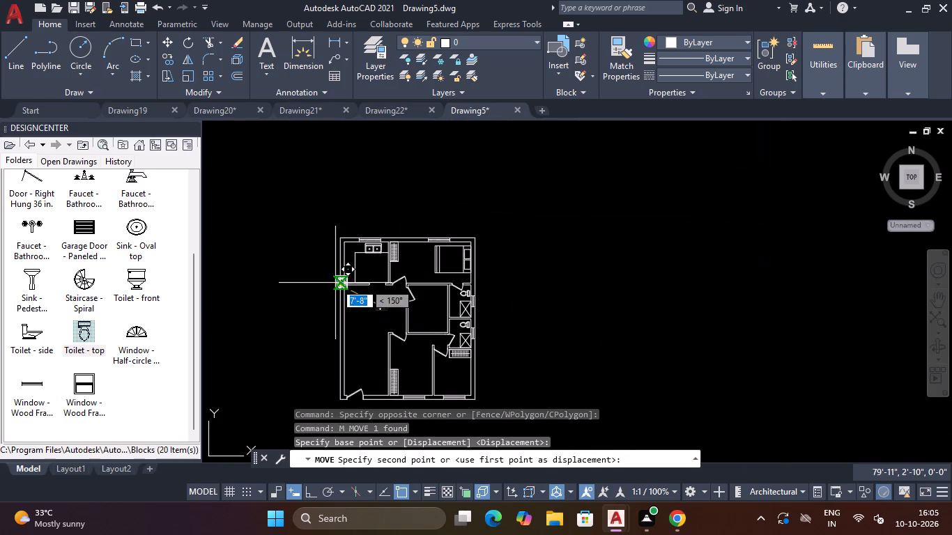
scroll(346, 269, "up", 5)
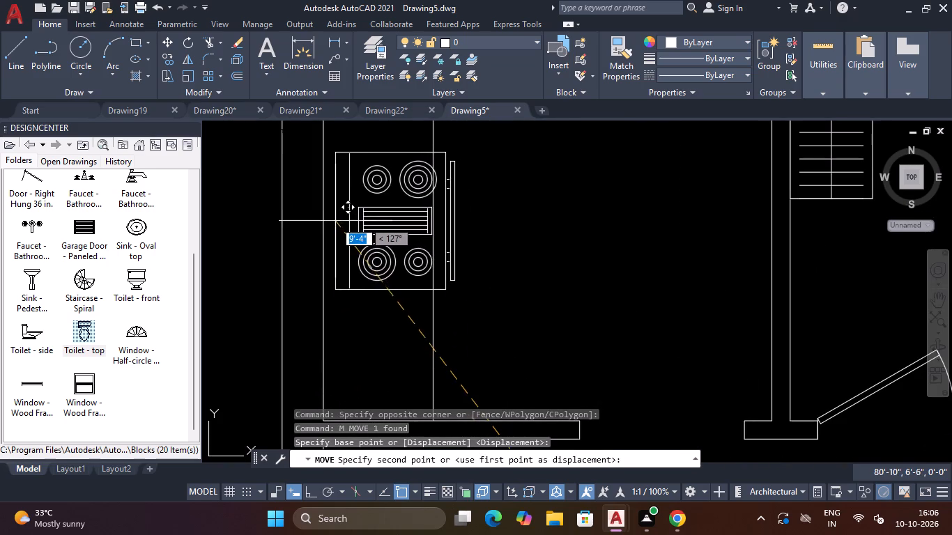
scroll(334, 221, "down", 3)
scroll(332, 220, "up", 2)
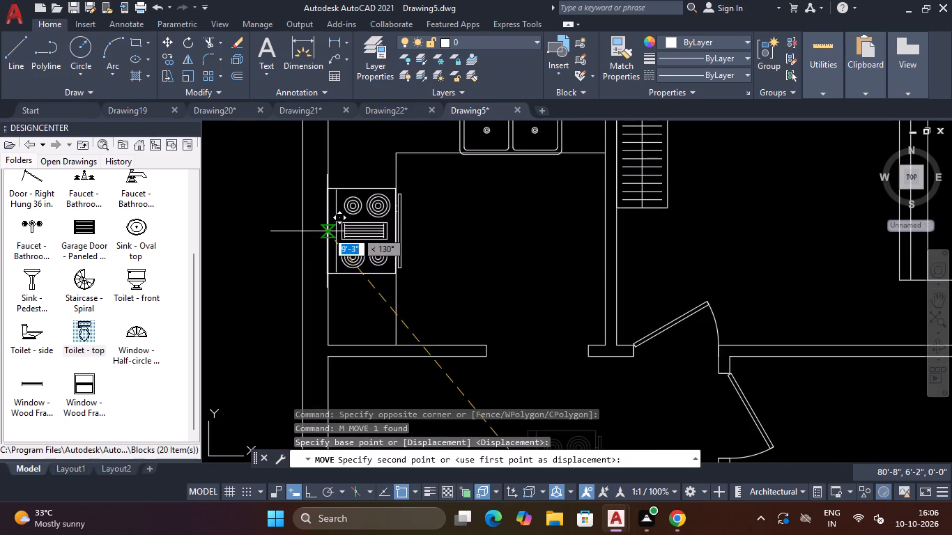
left_click(327, 231)
scroll(332, 232, "down", 3)
key("Escape")
key("Escape")
scroll(394, 241, "down", 2)
scroll(404, 258, "up", 2)
scroll(404, 259, "down", 1)
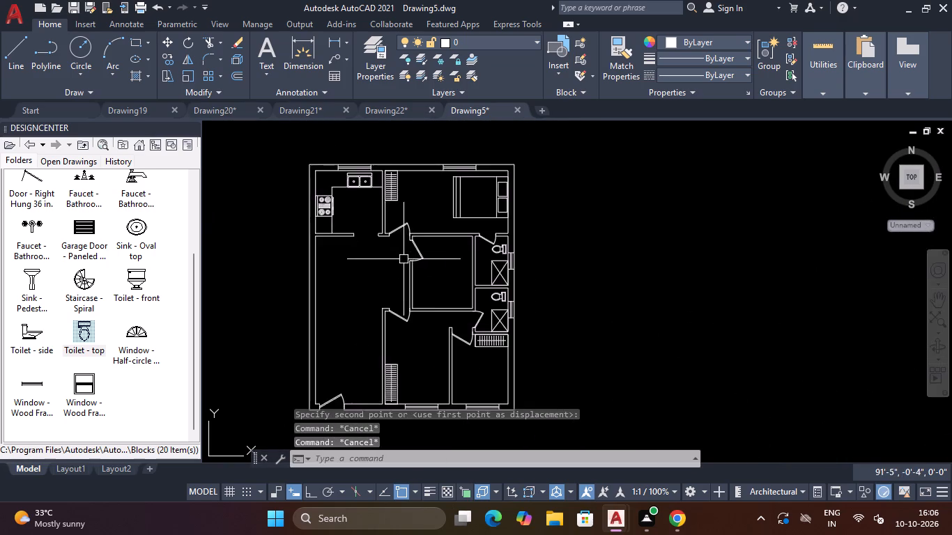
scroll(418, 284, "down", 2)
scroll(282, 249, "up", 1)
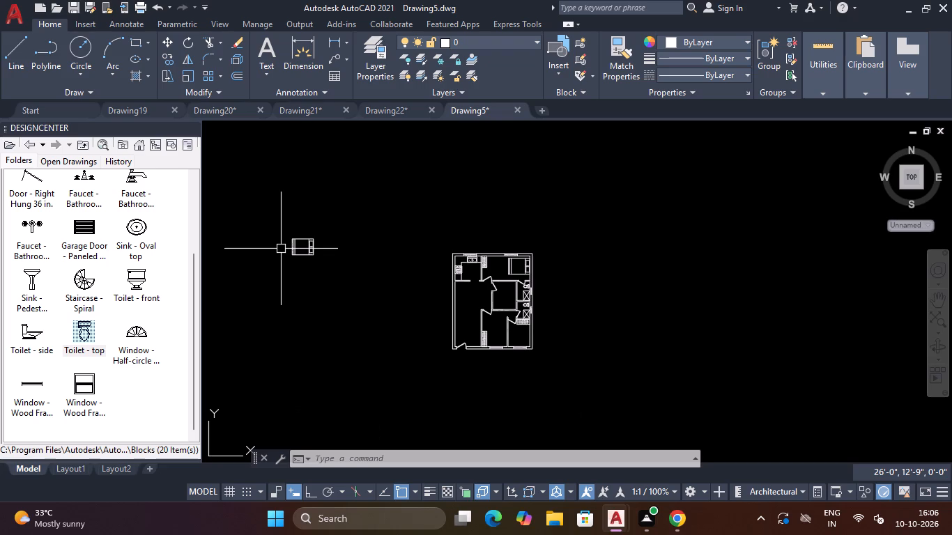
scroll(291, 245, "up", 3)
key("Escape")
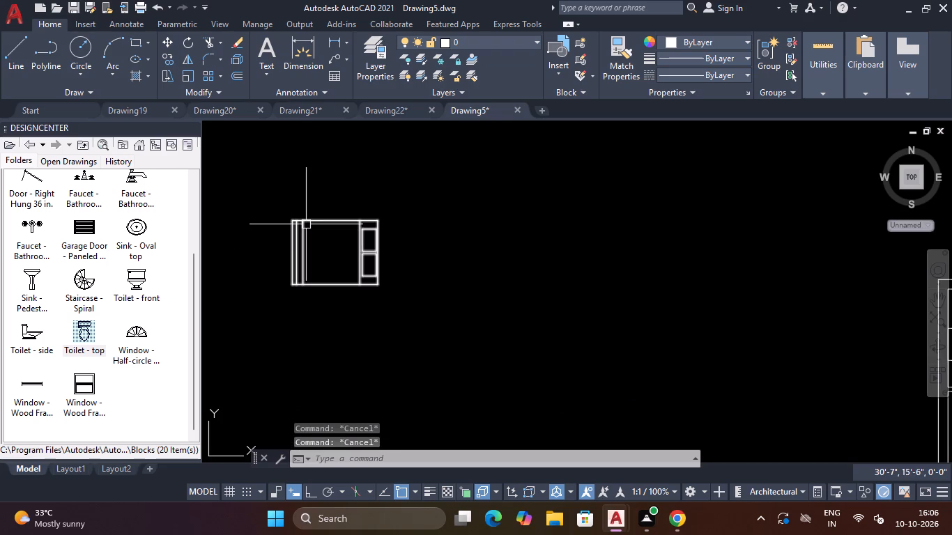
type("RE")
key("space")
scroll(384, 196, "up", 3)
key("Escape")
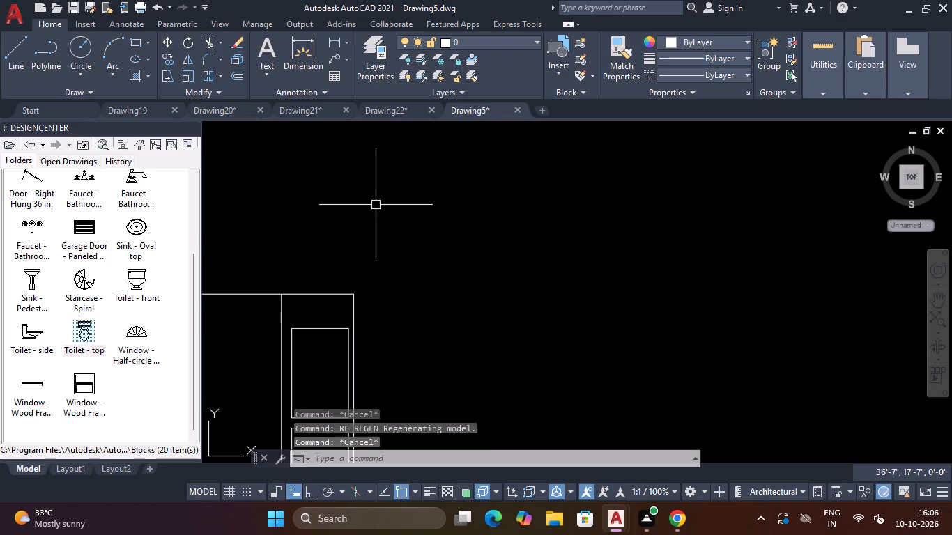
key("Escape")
Draw a 1'6" by 1'6" rectangle beside the pillow end of the separate bed outside the plan, just above its upper-right corner.
type("RE")
type("C")
key("space")
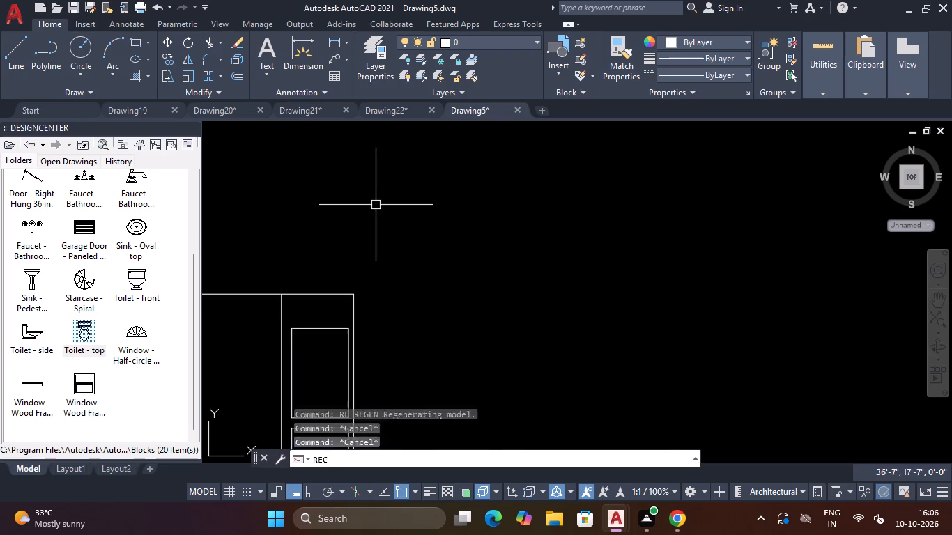
scroll(348, 227, "up", 3)
scroll(341, 260, "down", 3)
scroll(340, 315, "up", 2)
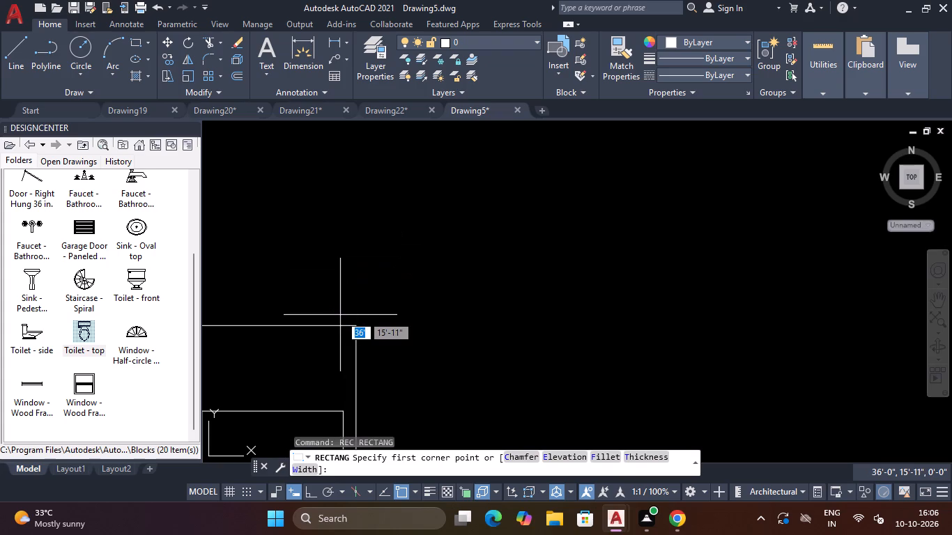
left_click(346, 315)
scroll(331, 297, "down", 4)
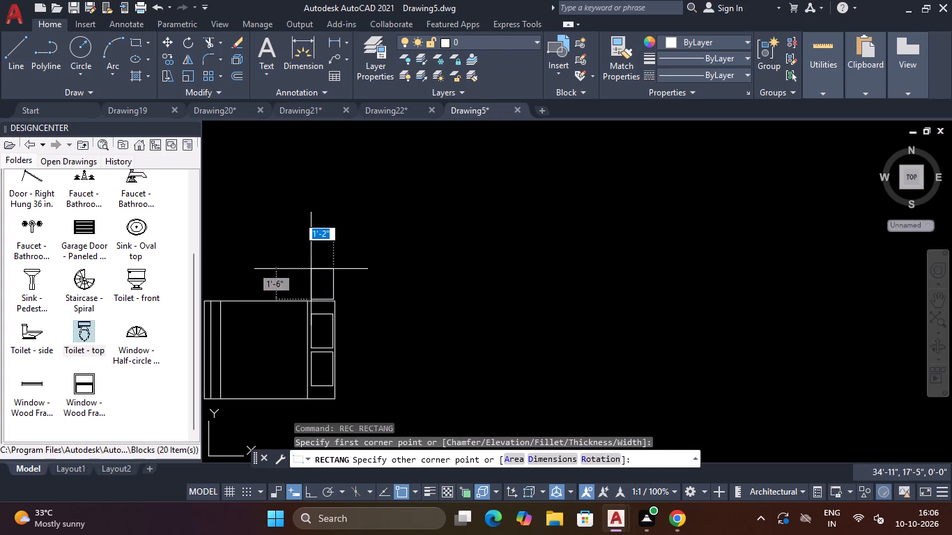
key("1")
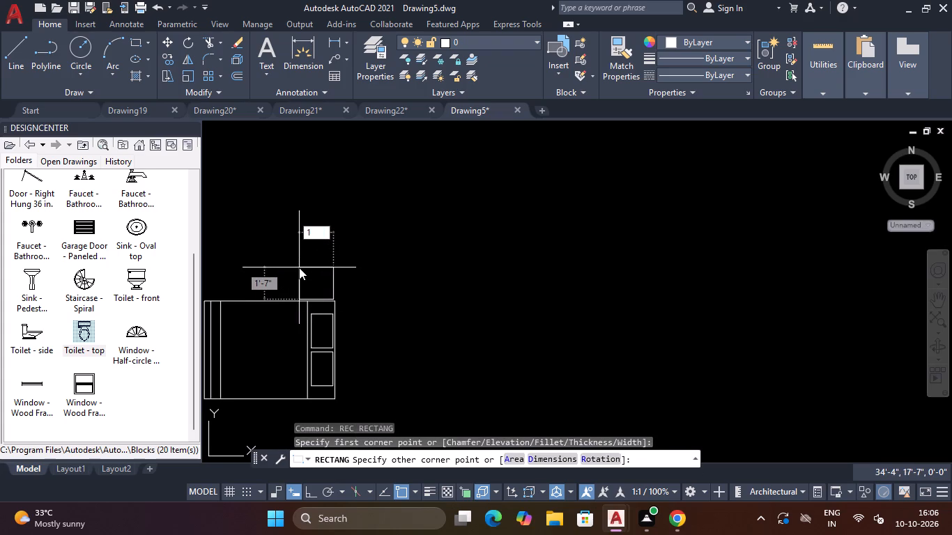
type("'6\"")
key("Tab")
type("1'6")
key("shift+quotedbl")
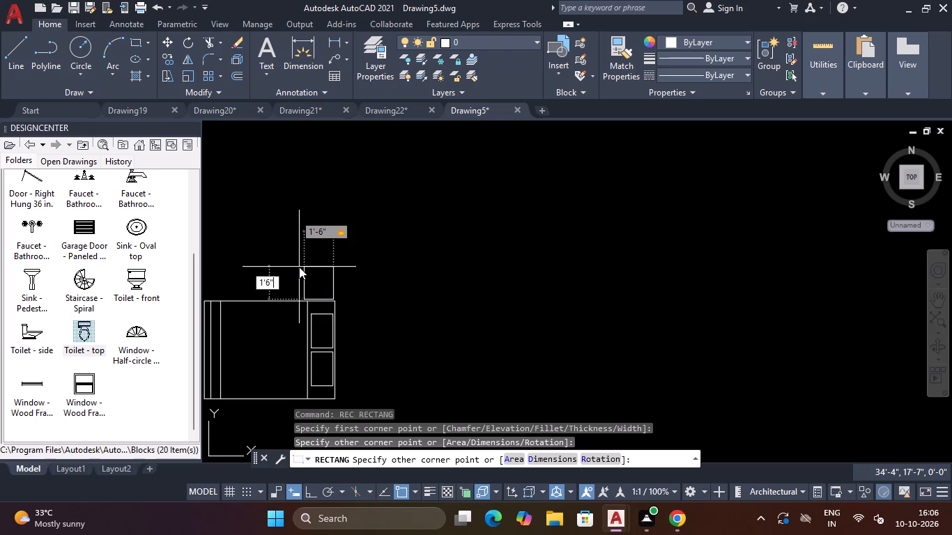
key("shift+Return")
key("Escape")
scroll(299, 267, "down", 3)
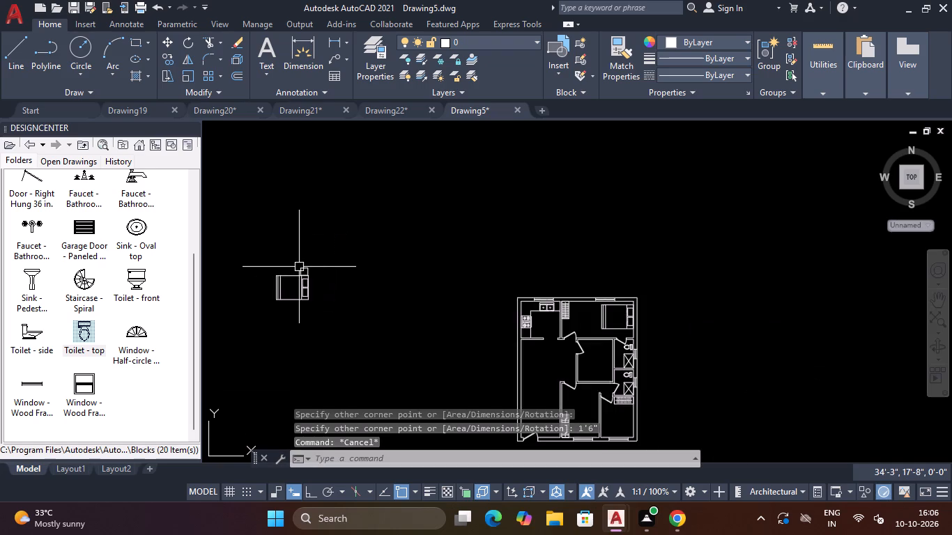
Copy the bedside table about 6'-11" straight down to the opposite side of the separate bed, with Ortho on.
scroll(299, 267, "up", 3)
left_click(330, 258)
left_click(316, 279)
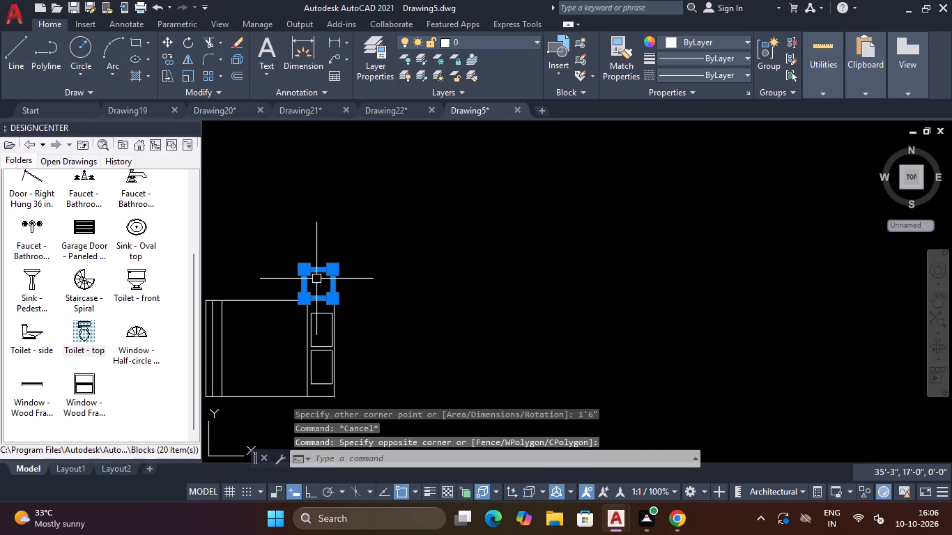
type("CO")
key("Return")
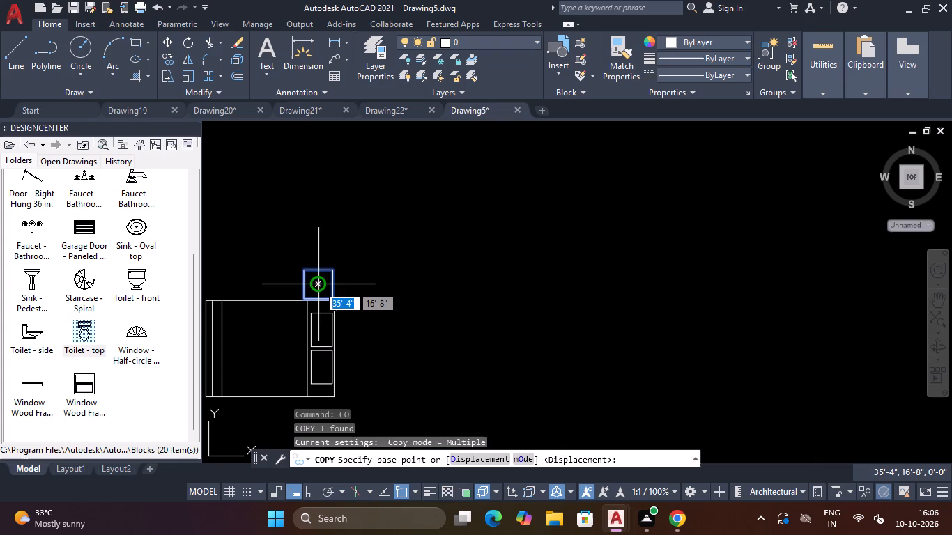
left_click(318, 286)
scroll(318, 286, "down", 3)
scroll(314, 333, "up", 2)
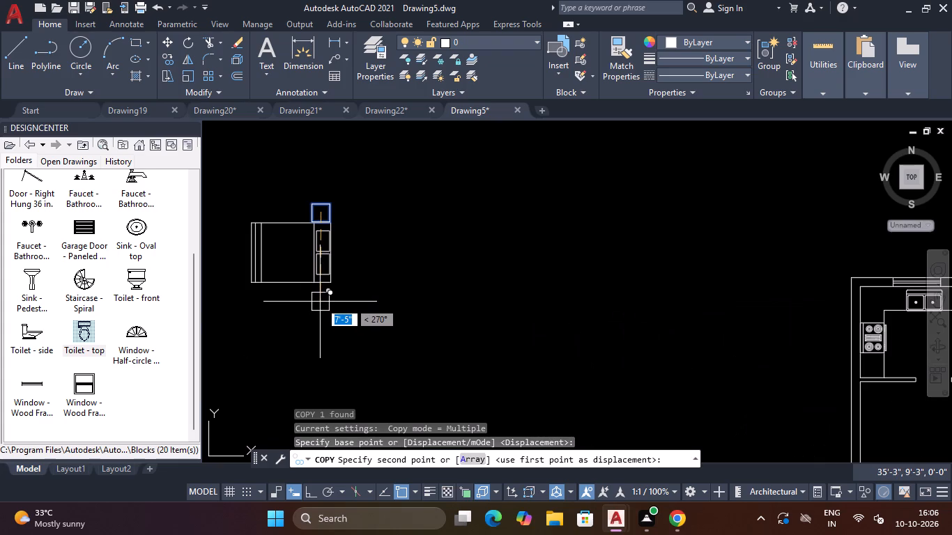
key("F8")
scroll(320, 298, "up", 2)
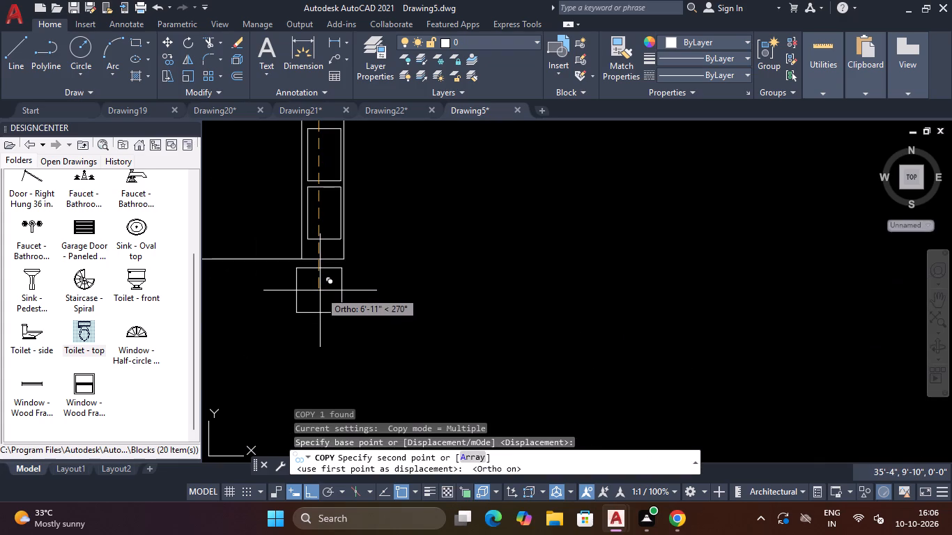
left_click(320, 289)
scroll(320, 289, "down", 3)
key("Escape")
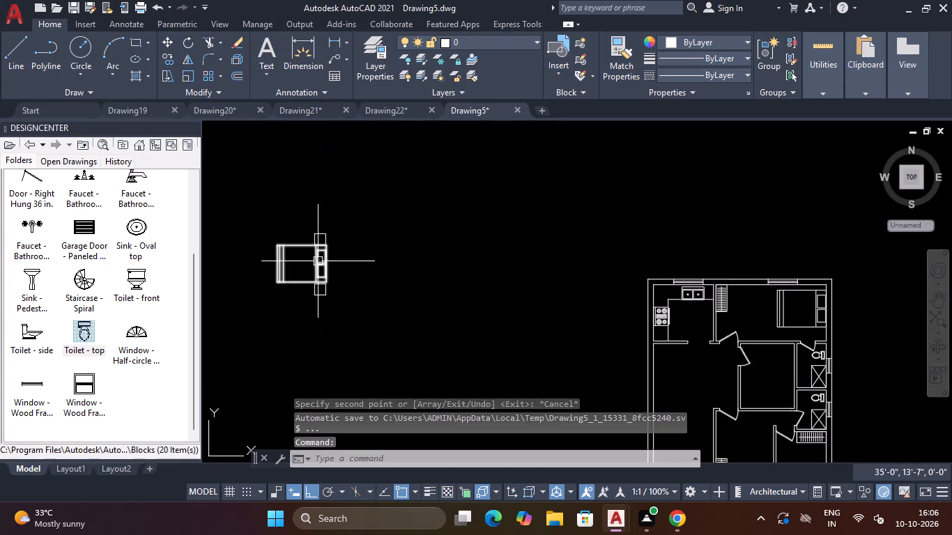
Move the upper bedside table about 1" straight up, away from the edge of the separate bed.
scroll(318, 259, "up", 3)
left_click(353, 164)
left_click(339, 170)
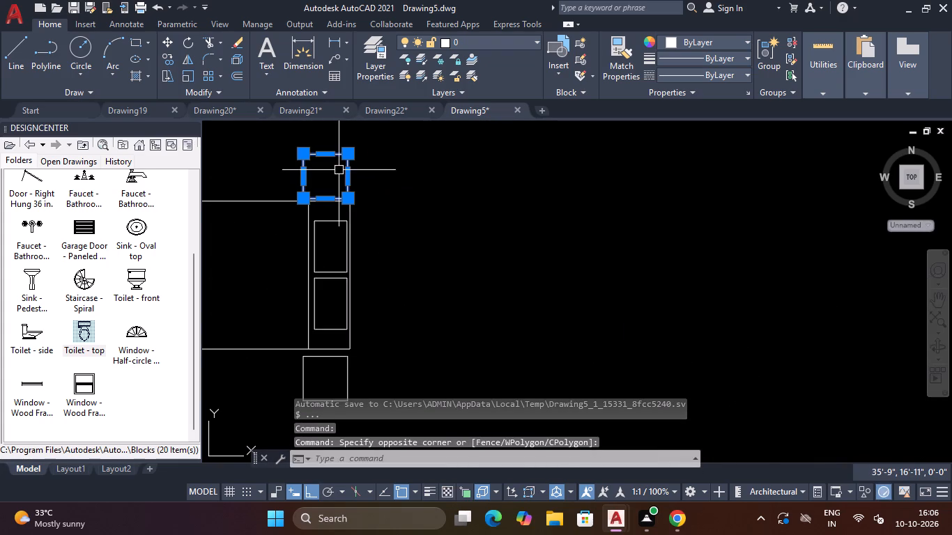
type("M")
key("space")
left_click(324, 176)
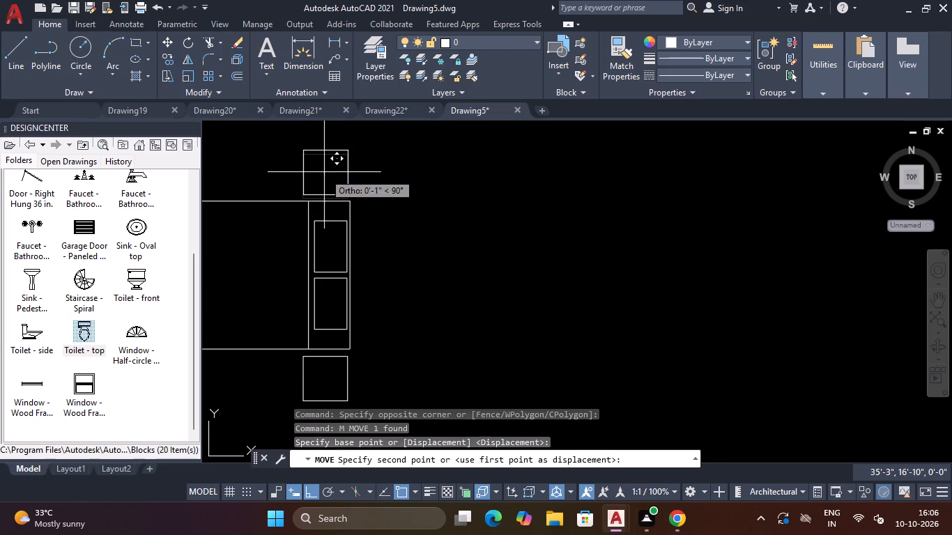
left_click(325, 172)
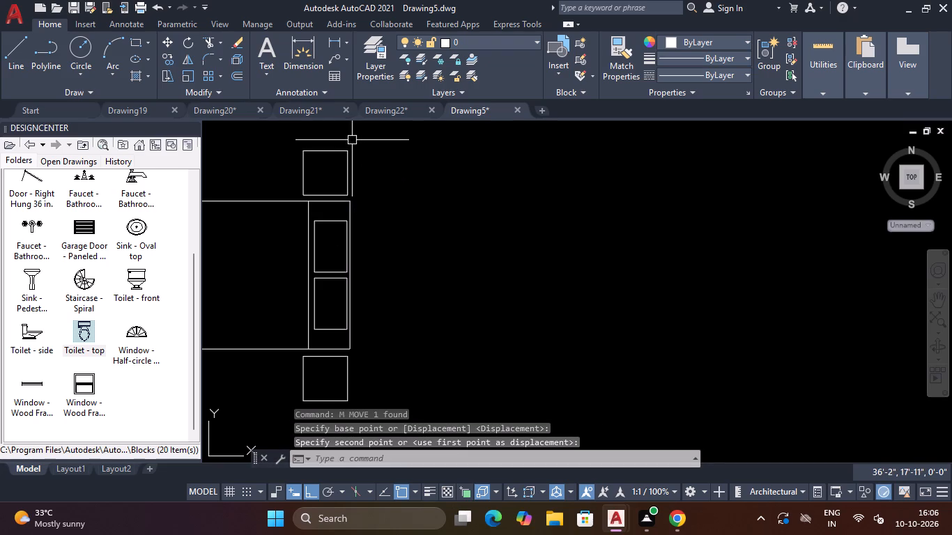
scroll(352, 140, "down", 3)
left_click(352, 139)
key("Escape")
Copy the separate bed with both bedside tables to just outside the plan's west wall, near the entrance, with Ortho off.
left_click(354, 135)
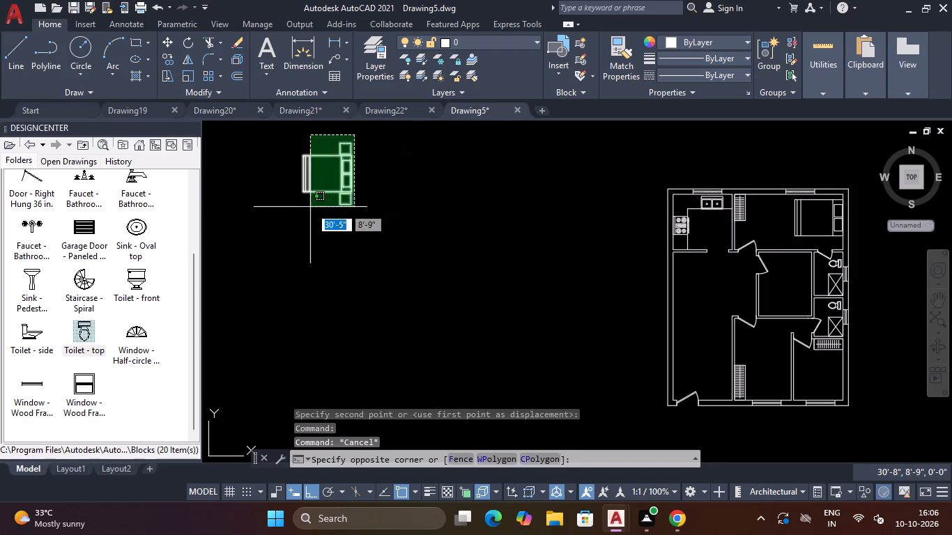
left_click(307, 214)
key("m")
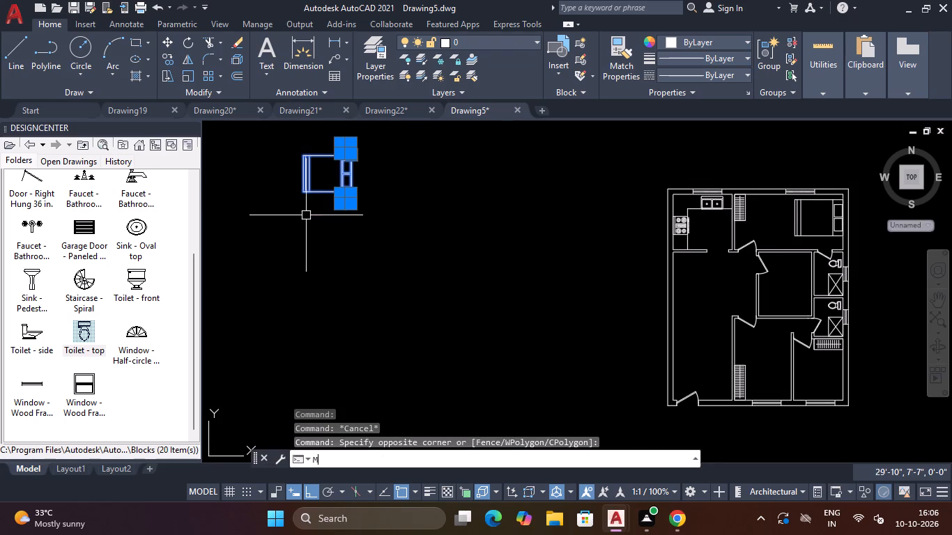
key("BackSpace")
type("CO")
key("Return")
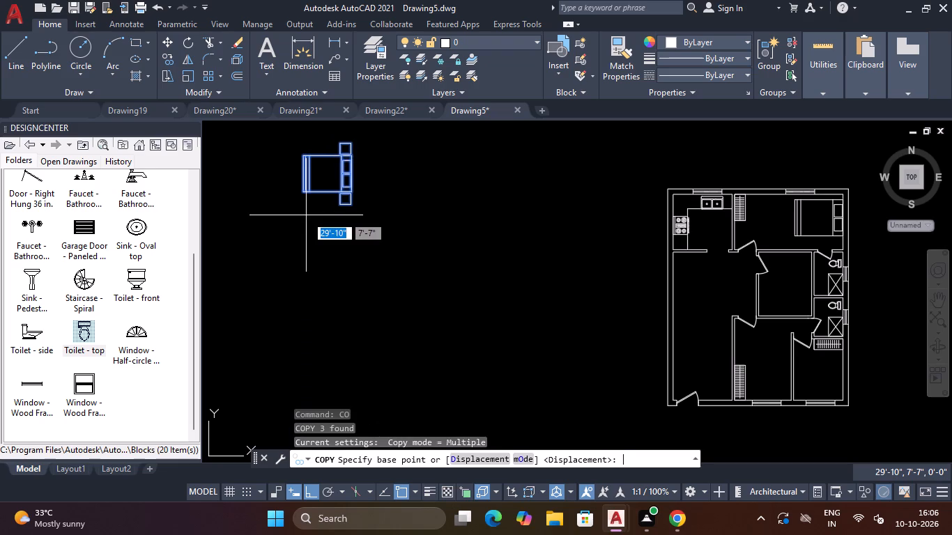
left_click(325, 171)
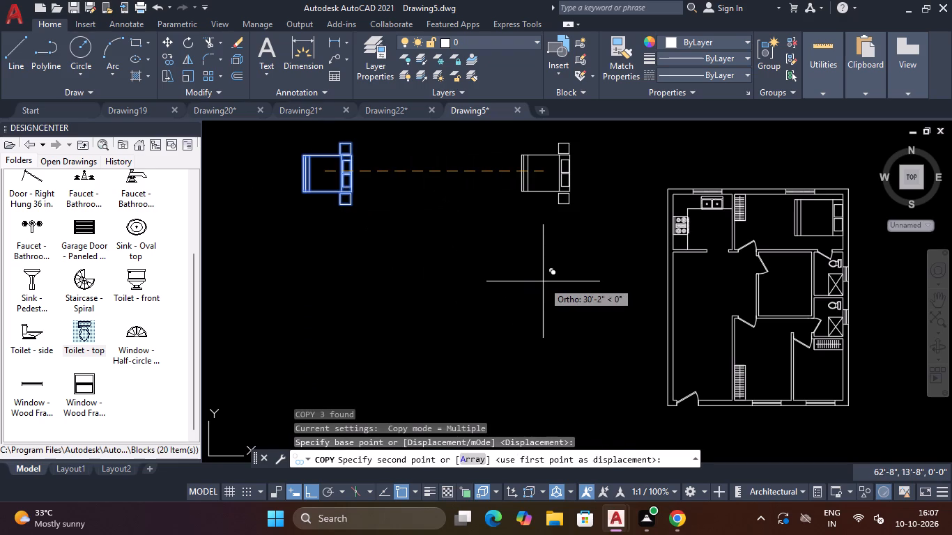
key("F8")
scroll(797, 382, "up", 3)
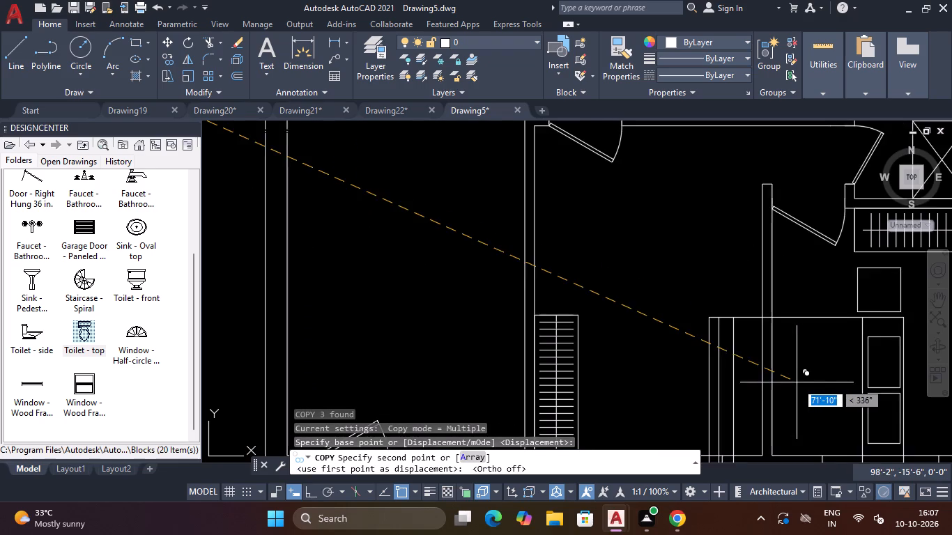
scroll(799, 381, "down", 2)
scroll(805, 376, "up", 1)
left_click(337, 300)
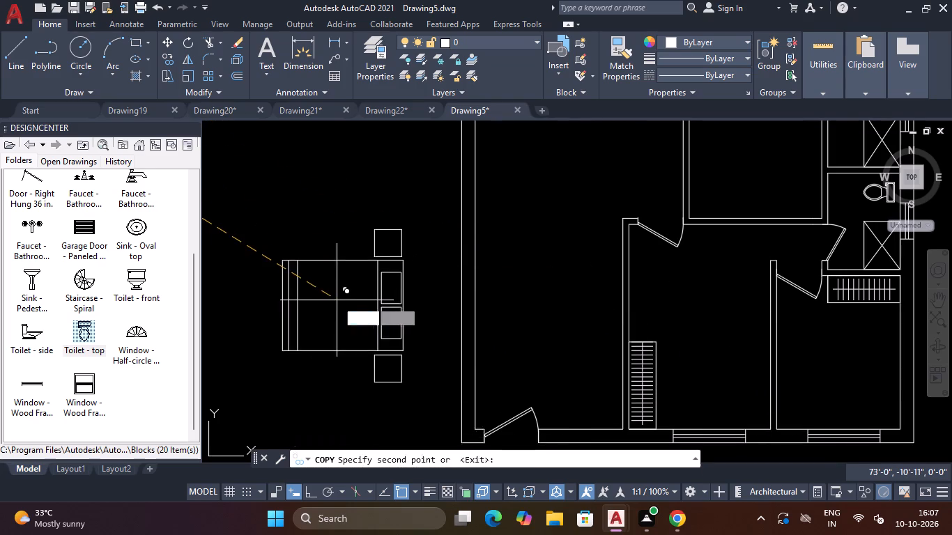
key("Escape")
Scale the copied bed and its two bedside tables down freehand to about 80% from the bed's lower-left corner.
left_click(420, 186)
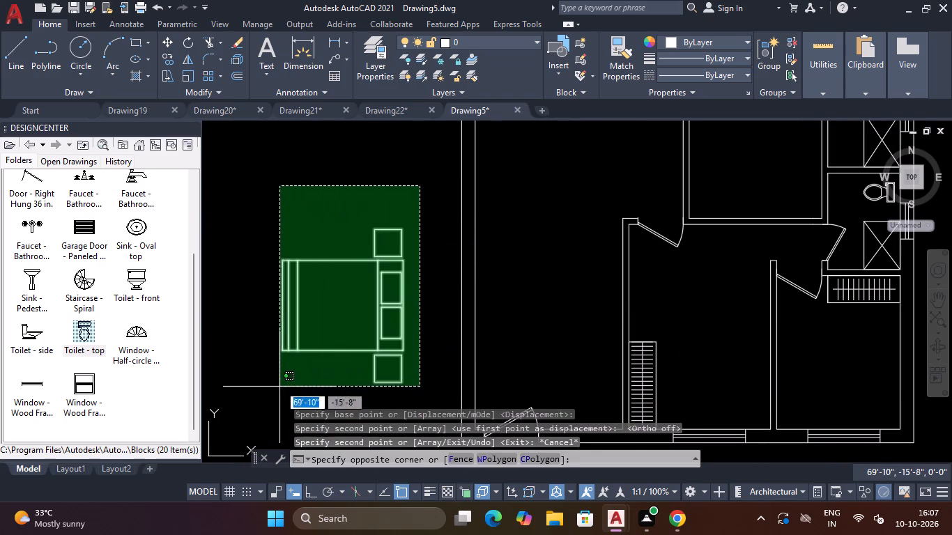
left_click(279, 384)
type("SC")
key("space")
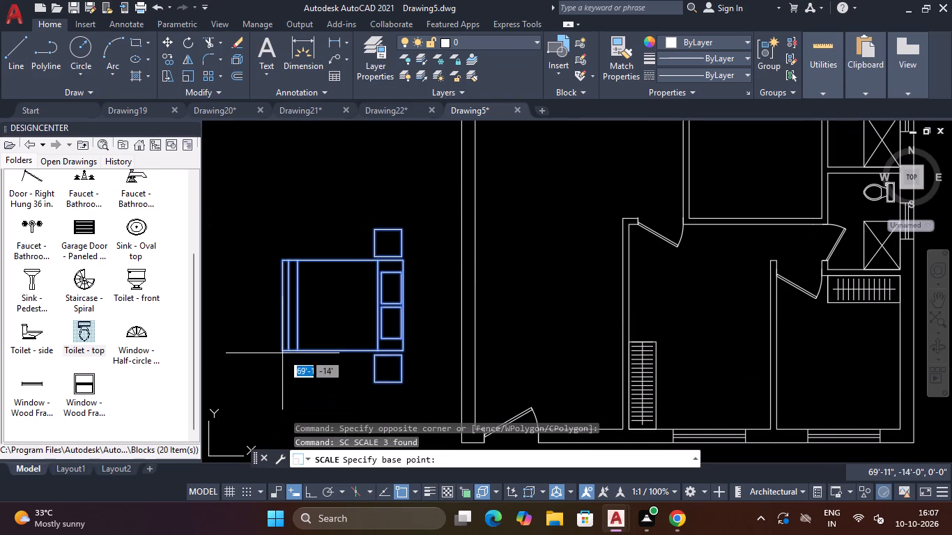
left_click(284, 345)
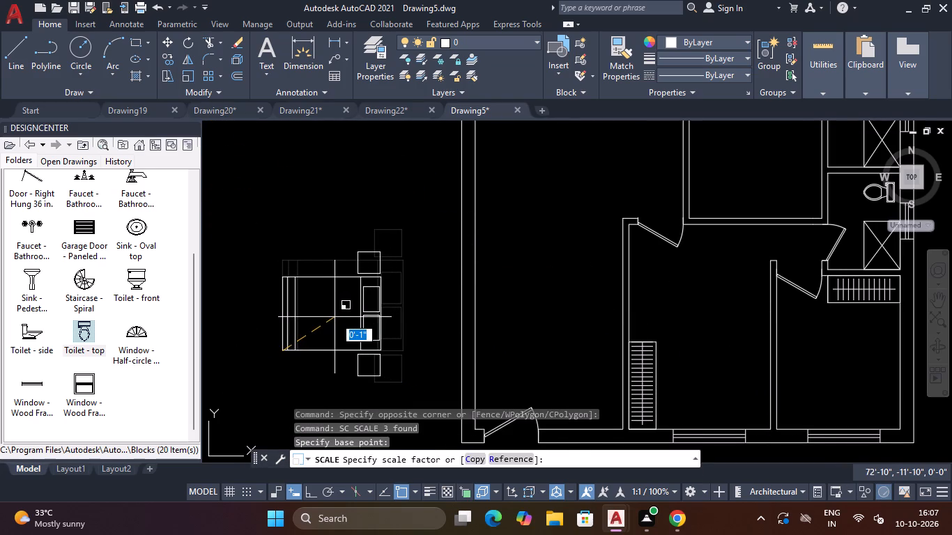
left_click(333, 317)
Move the reduced bed and bedside tables into the southeast bedroom, with the pillow end toward the east wall below the closet.
left_click_drag(397, 208, 397, 216)
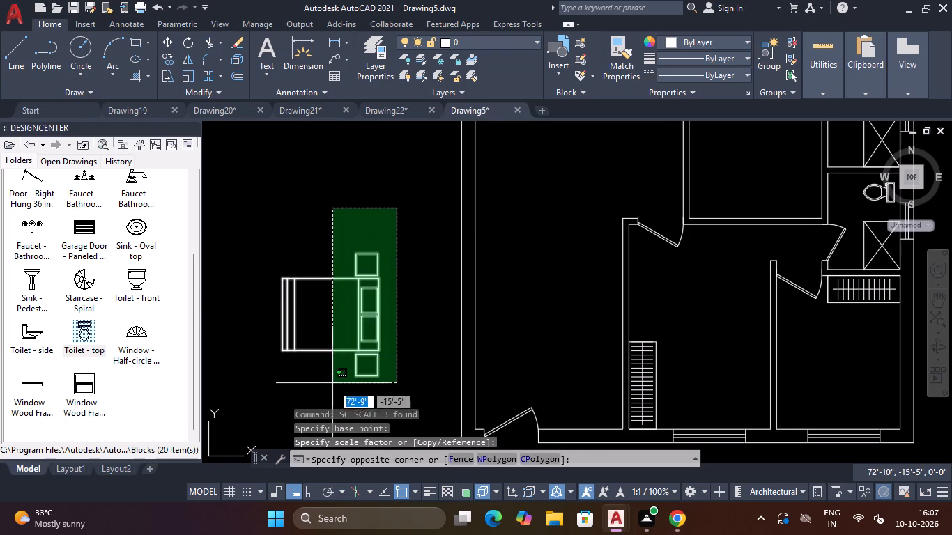
left_click(332, 384)
type("M")
key("space")
left_click(321, 304)
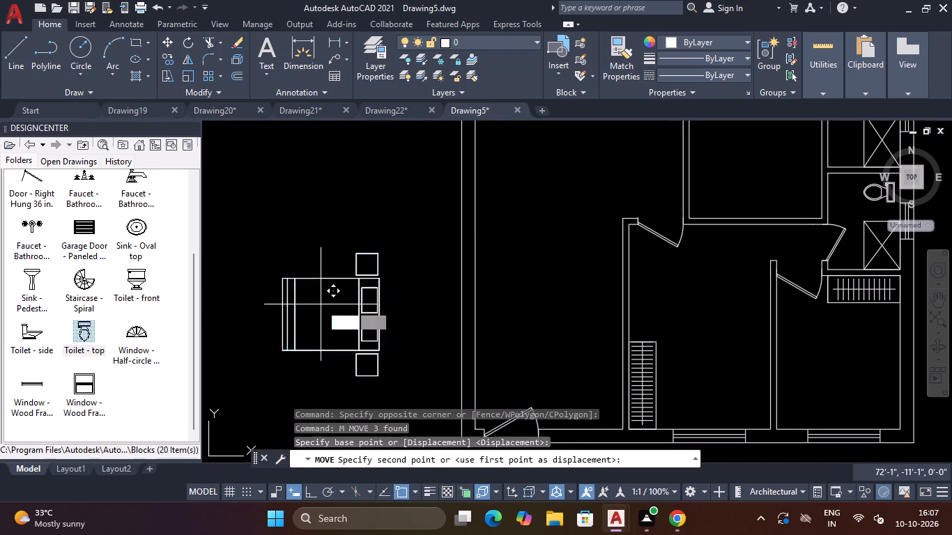
scroll(847, 382, "up", 2)
scroll(838, 376, "down", 2)
scroll(808, 364, "up", 1)
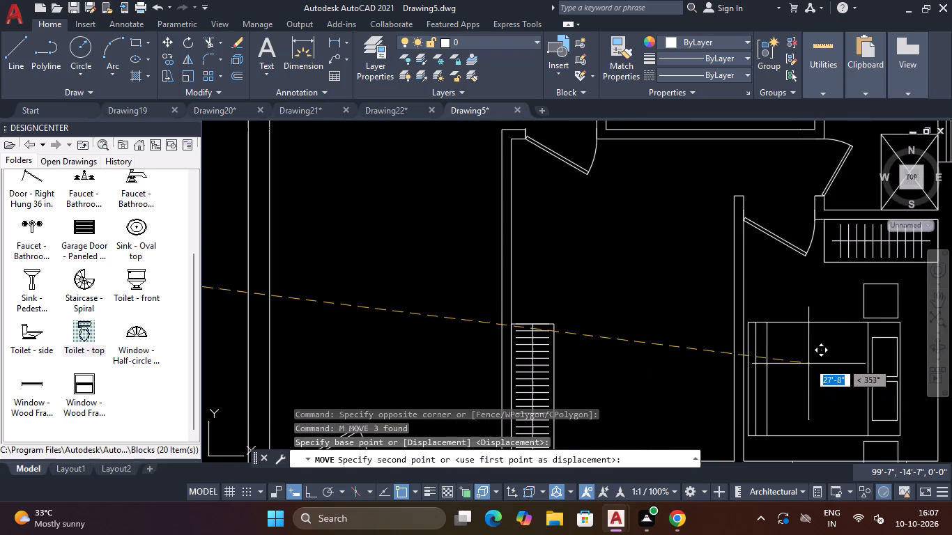
scroll(813, 355, "down", 1)
scroll(815, 353, "up", 2)
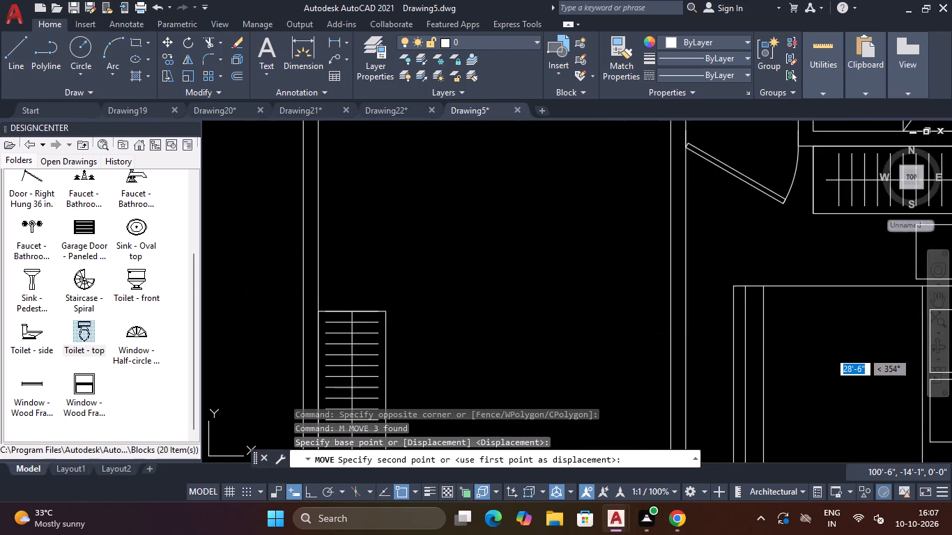
scroll(829, 351, "down", 2)
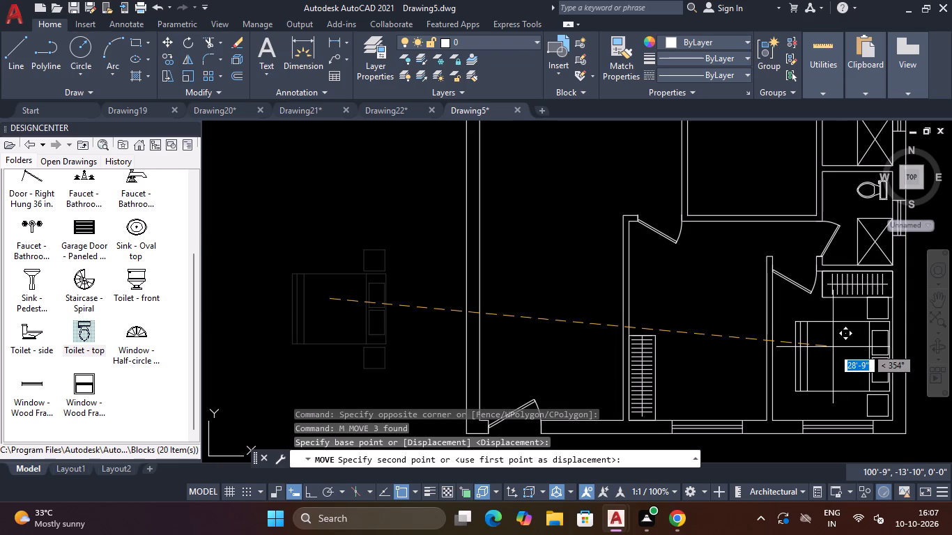
scroll(834, 352, "up", 1)
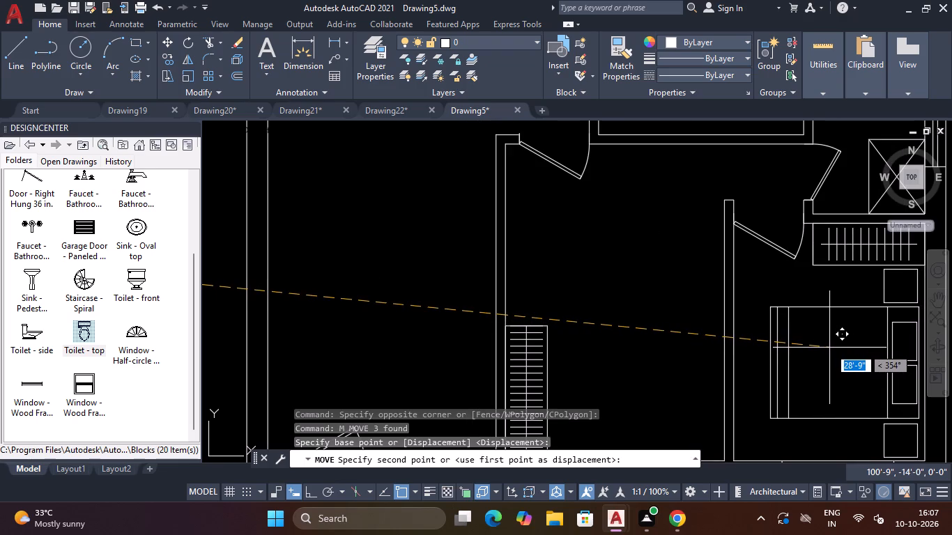
left_click(830, 348)
scroll(830, 348, "down", 1)
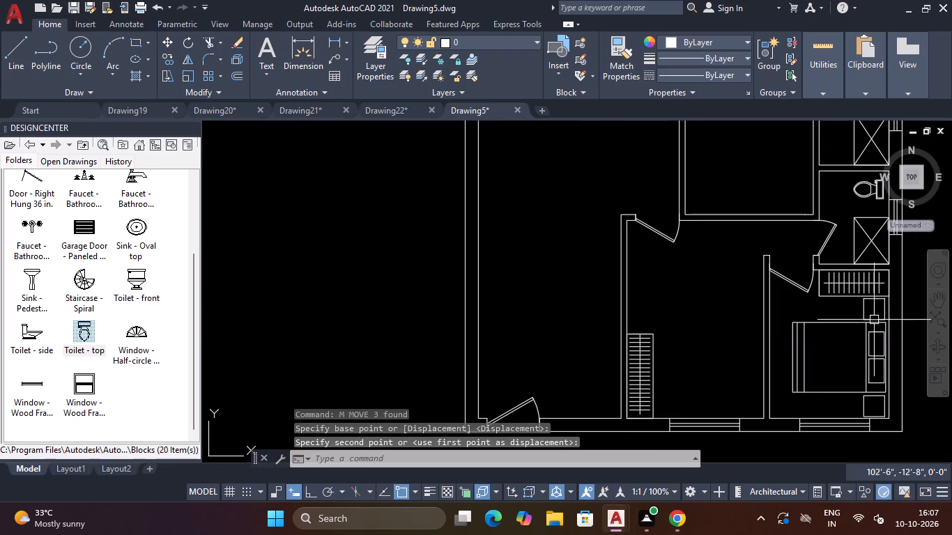
Delete the upper bedside table between the bed and the closet in the southeast bedroom.
scroll(877, 312, "up", 3)
left_click(877, 312)
left_click(790, 318)
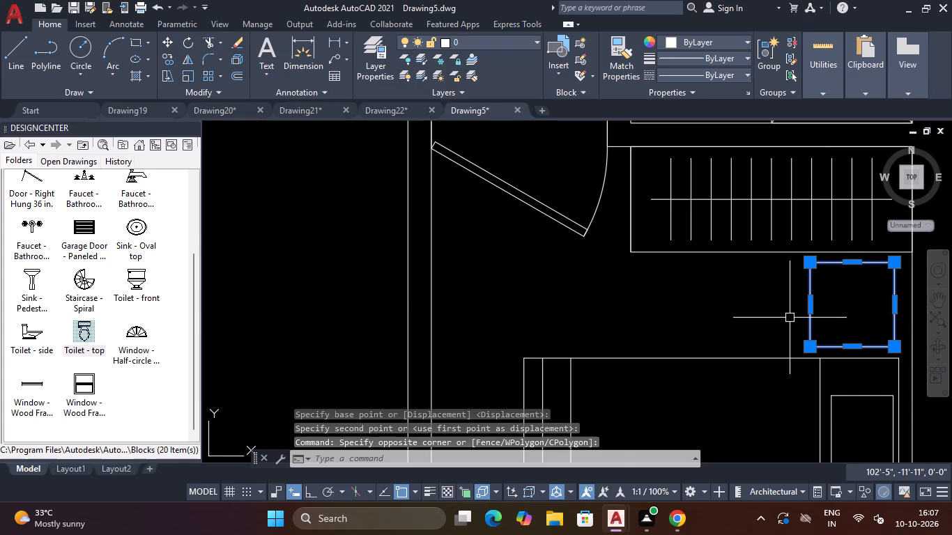
key("Delete")
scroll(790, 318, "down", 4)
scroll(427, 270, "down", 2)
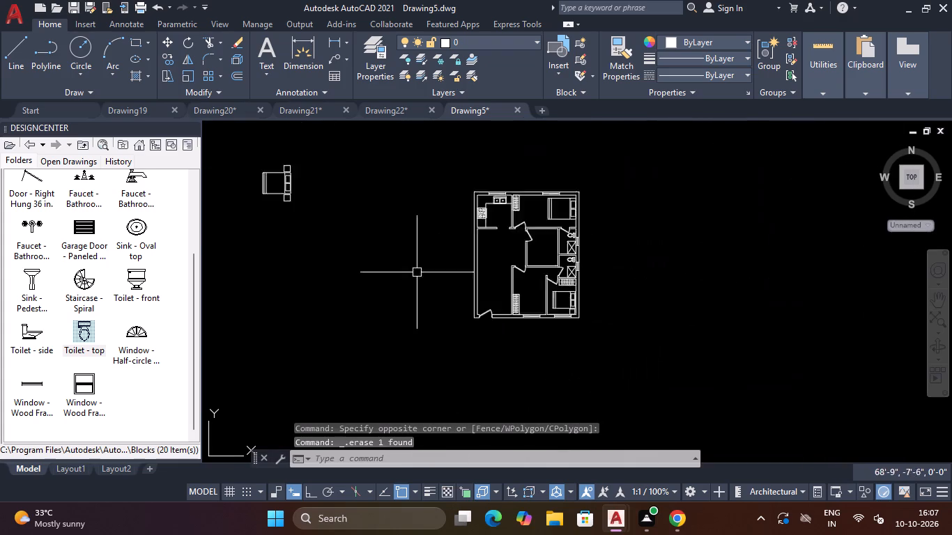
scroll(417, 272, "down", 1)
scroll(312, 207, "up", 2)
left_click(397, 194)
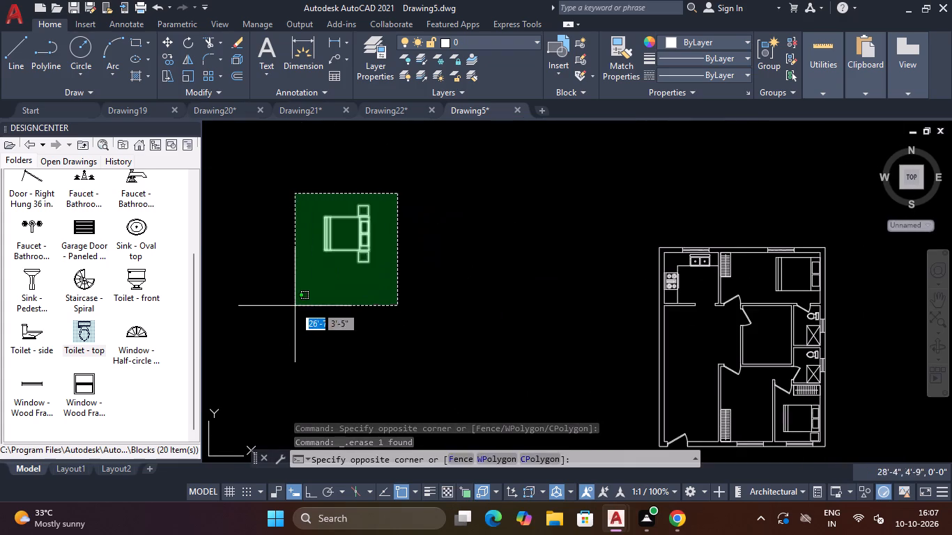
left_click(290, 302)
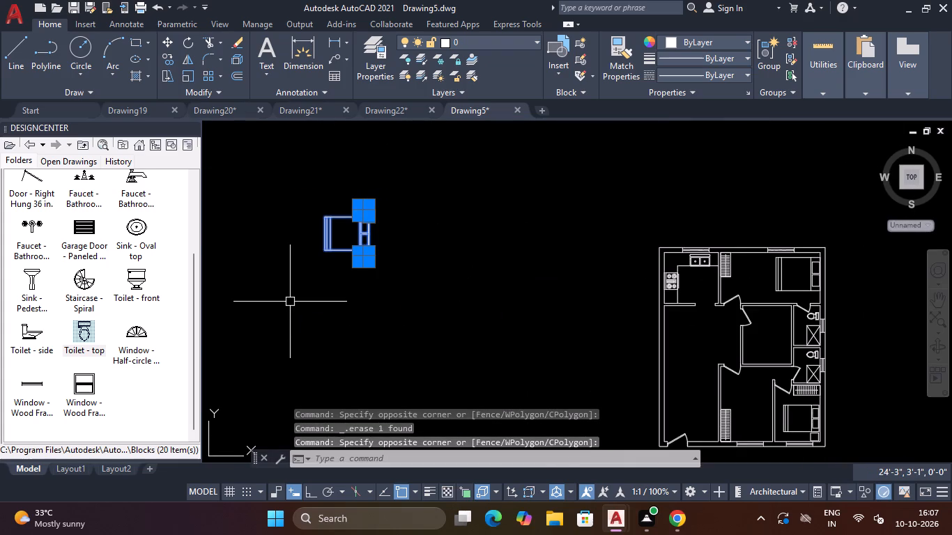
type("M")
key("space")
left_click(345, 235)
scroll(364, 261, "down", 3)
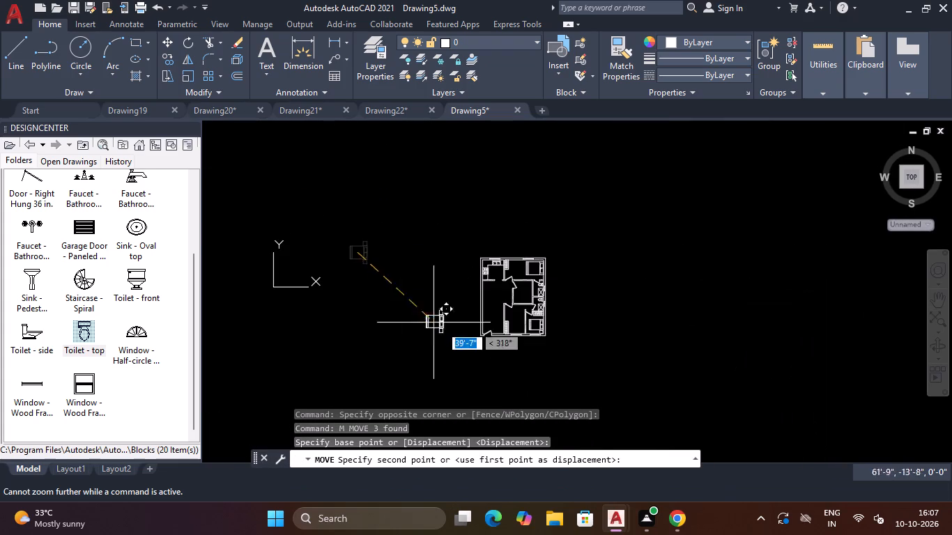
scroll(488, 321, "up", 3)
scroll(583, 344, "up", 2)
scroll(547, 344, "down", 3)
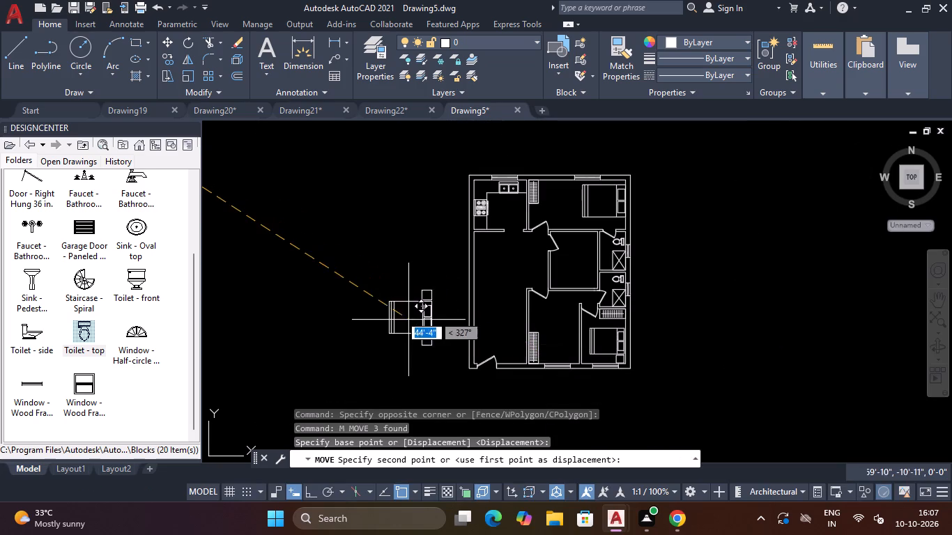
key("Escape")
Scale the original bed and its two bedside tables outside the plan down freehand to about three-quarters from the bed's lower-left corner.
scroll(380, 249, "down", 4)
scroll(325, 233, "up", 3)
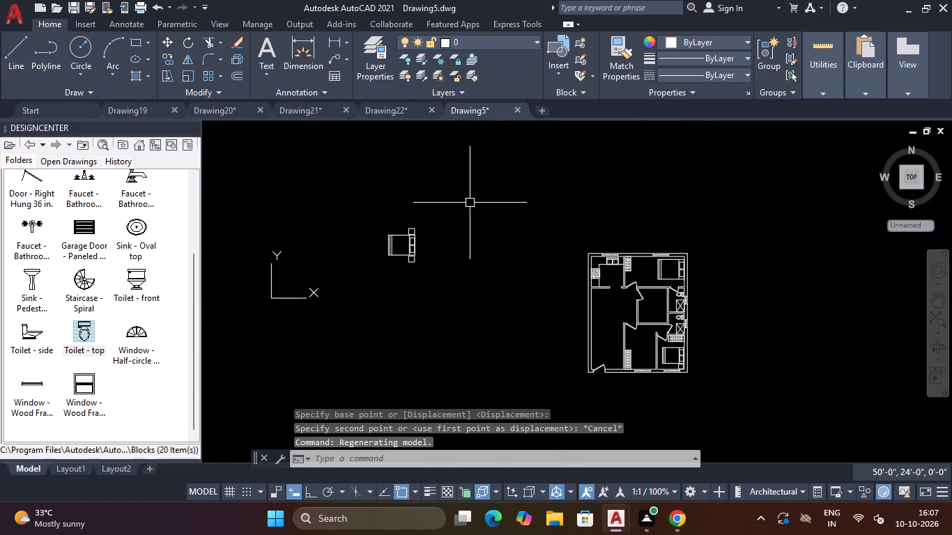
left_click(473, 200)
left_click(379, 261)
type("SC")
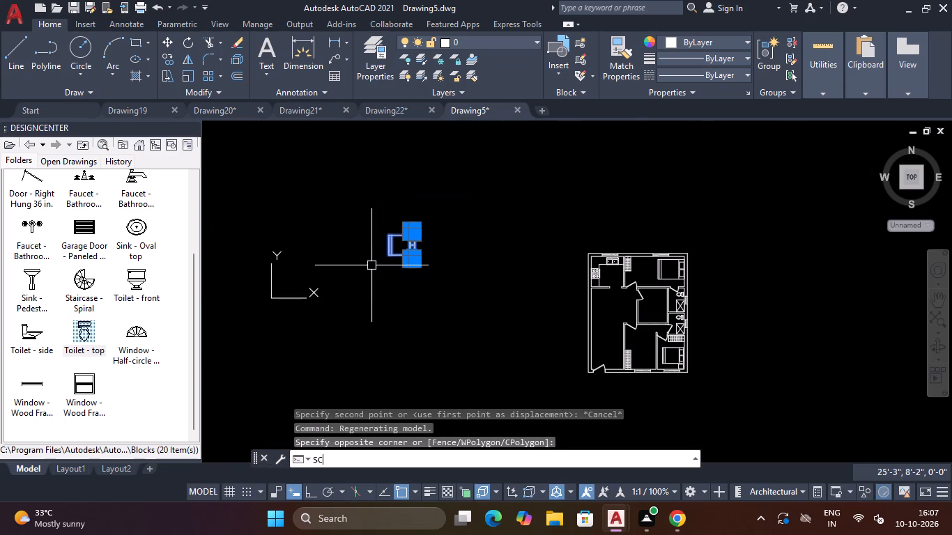
key("space")
scroll(377, 262, "up", 1)
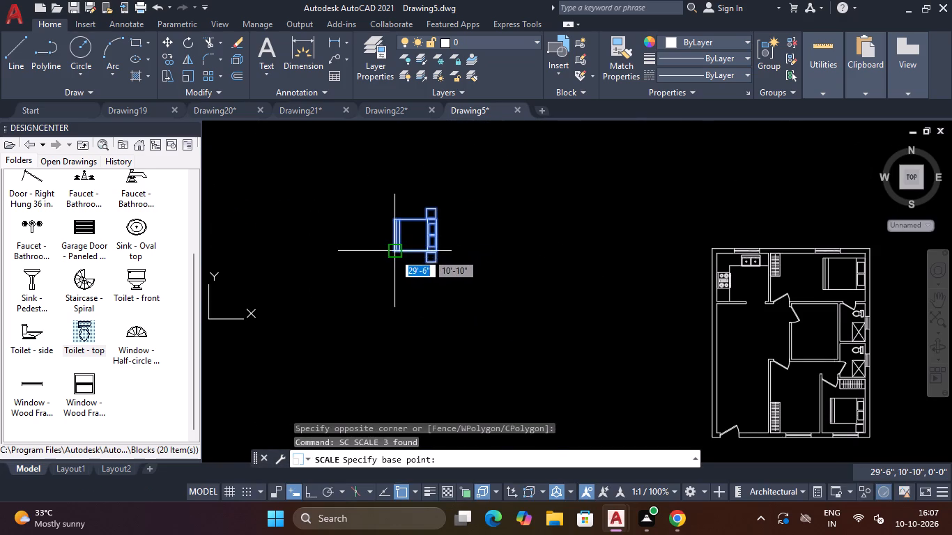
left_click(394, 253)
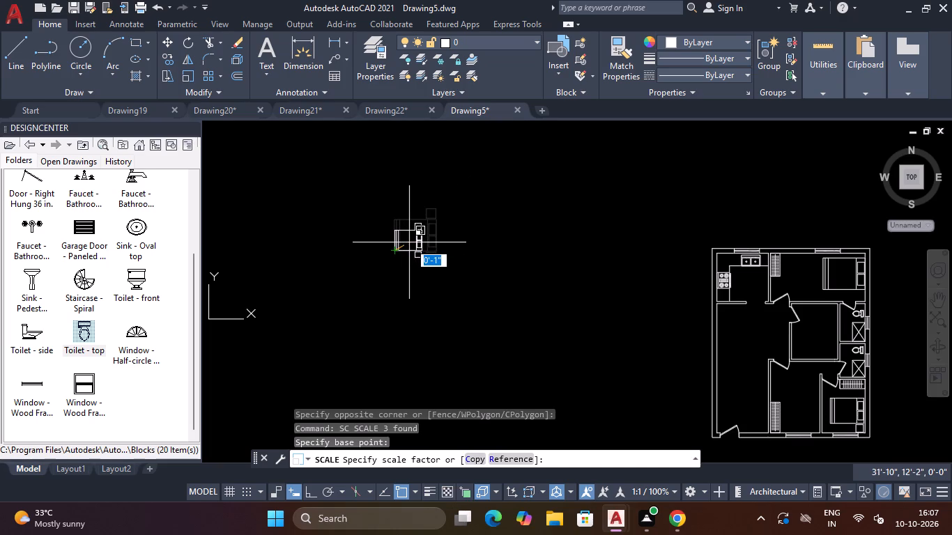
left_click(411, 242)
Move the reduced bed and its two bedside tables from outside the plan into the south-middle bedroom, pillow end toward the east partition wall.
left_click_drag(447, 196, 444, 203)
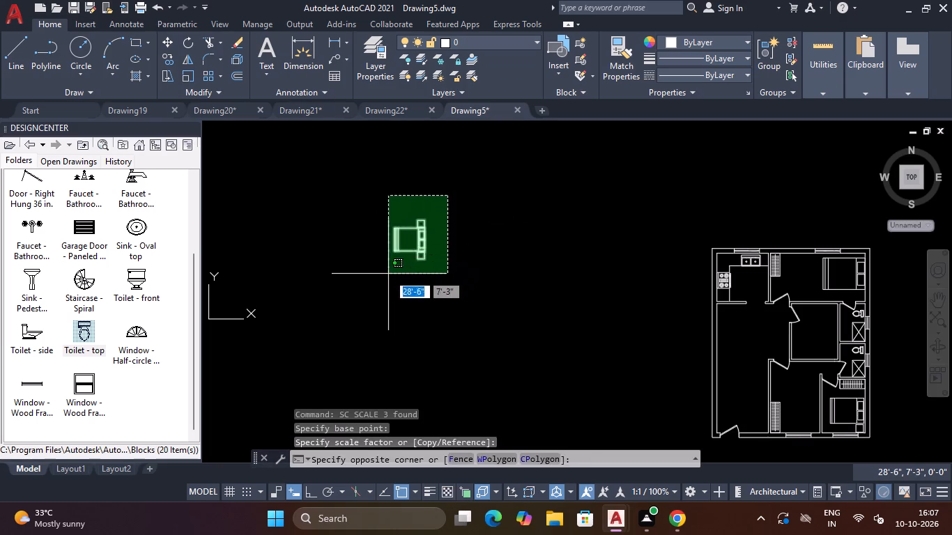
left_click(388, 274)
type("M")
key("space")
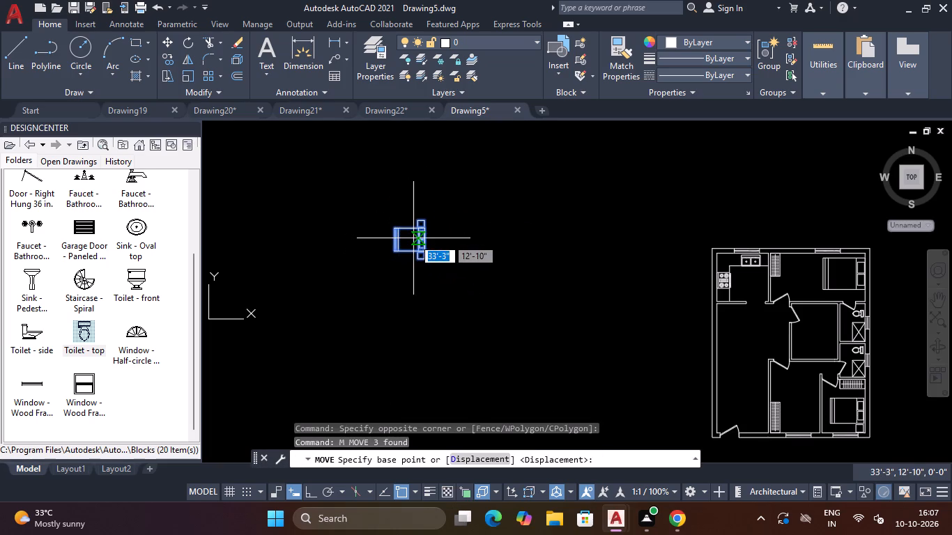
left_click(408, 239)
scroll(414, 245, "down", 2)
scroll(542, 313, "up", 3)
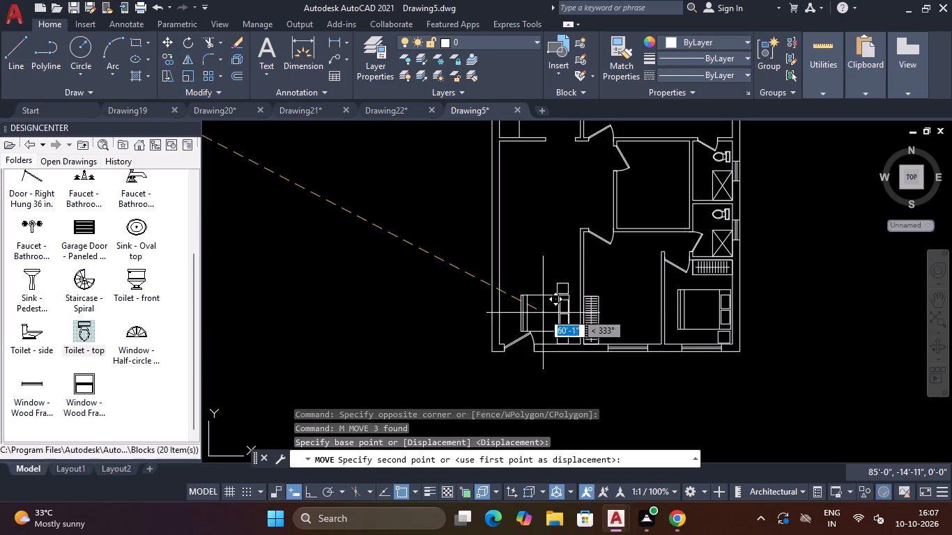
scroll(613, 311, "up", 3)
scroll(616, 311, "down", 2)
scroll(619, 311, "up", 2)
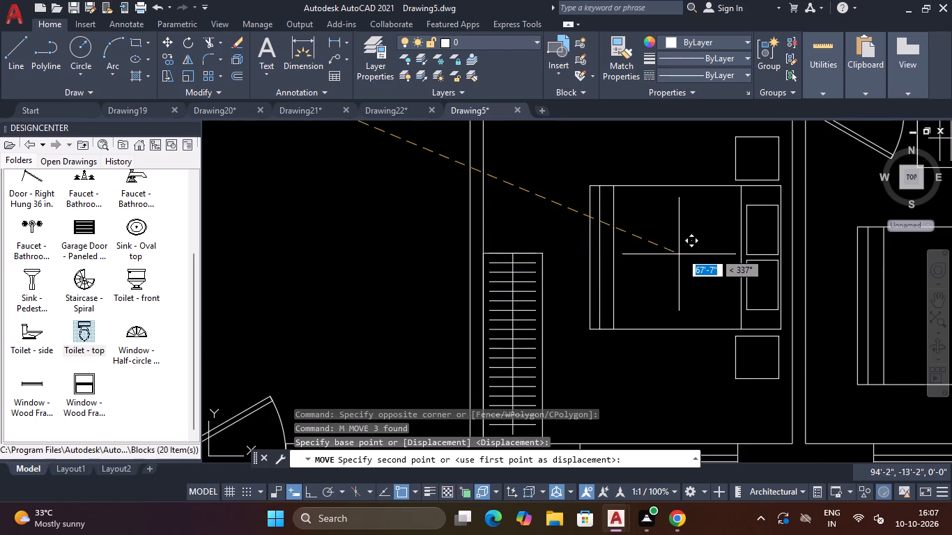
left_click(681, 252)
Insert the Dining Set - 36 x 72 in. block from Home - Space Planner.dwg in the empty area west of the floor plan.
scroll(681, 252, "down", 3)
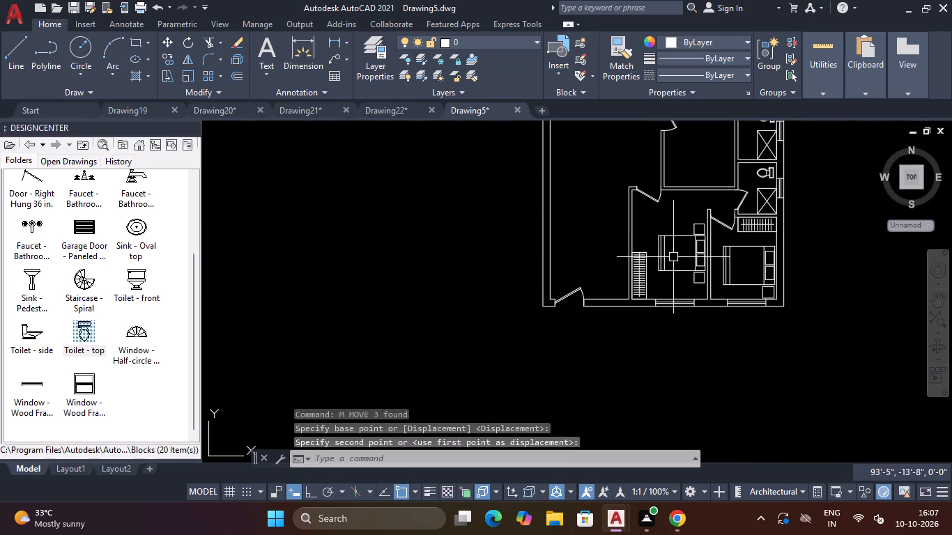
scroll(650, 245, "down", 2)
scroll(668, 194, "up", 1)
scroll(661, 196, "down", 1)
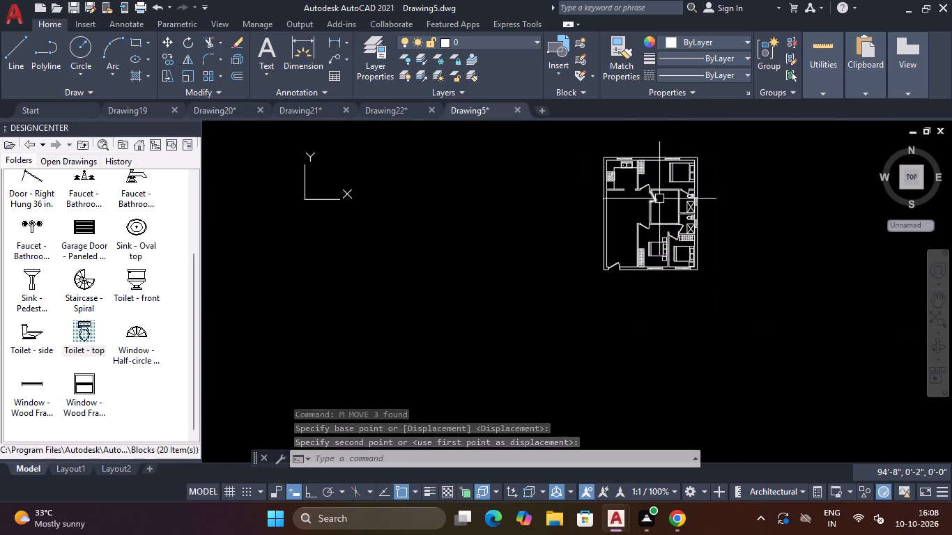
scroll(647, 163, "up", 1)
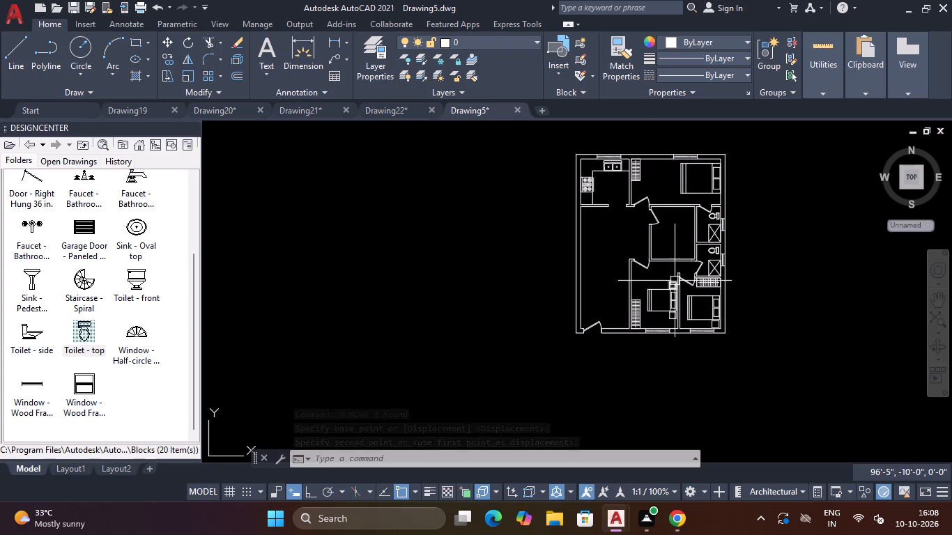
scroll(459, 250, "down", 1)
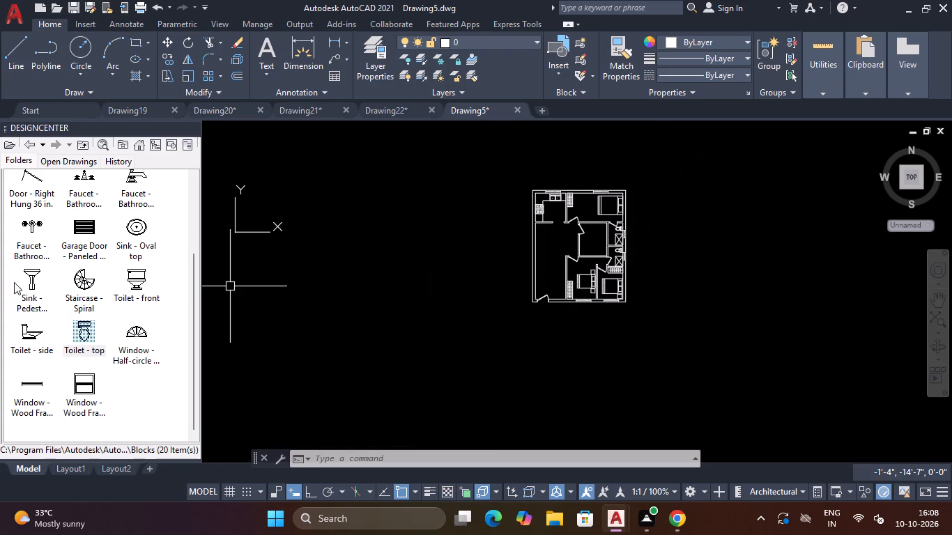
scroll(38, 261, "down", 4)
scroll(41, 261, "up", 4)
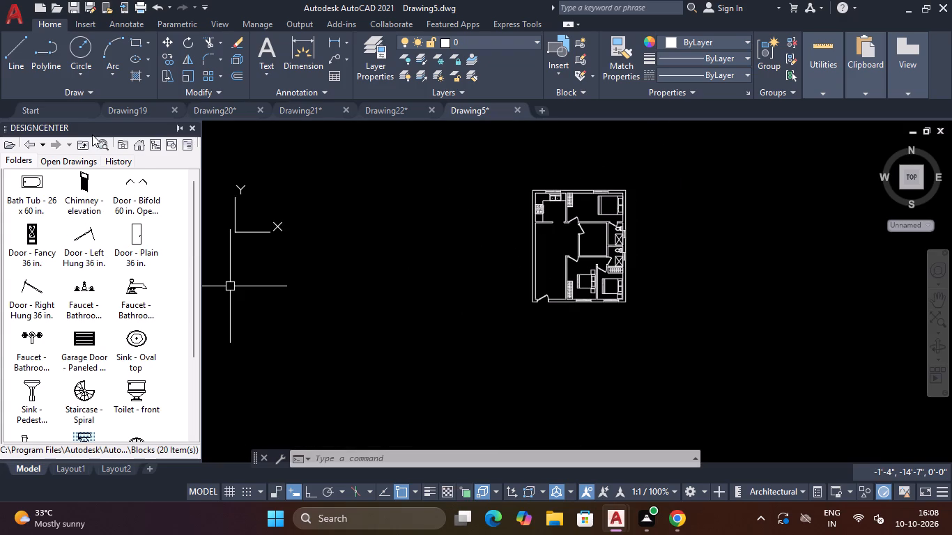
left_click(83, 147)
left_click(82, 146)
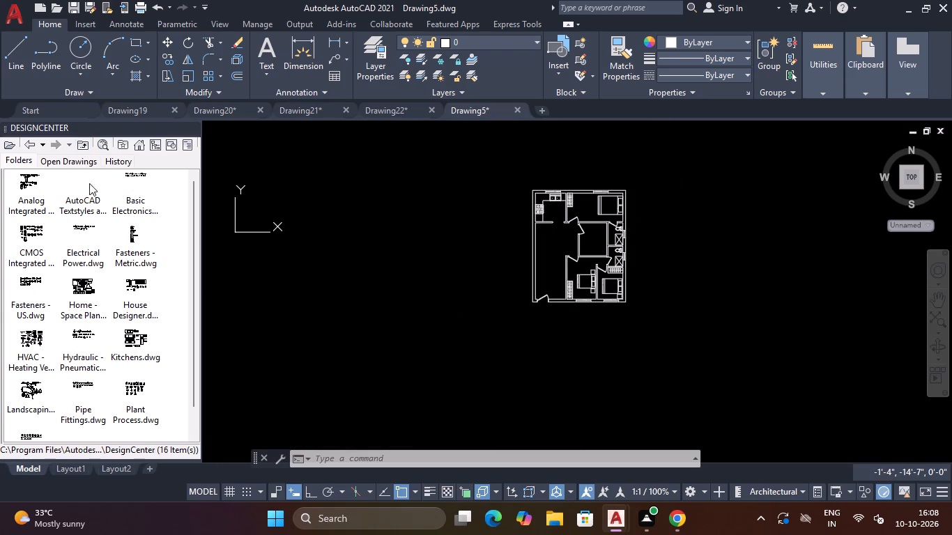
double_click(82, 290)
double_click(25, 180)
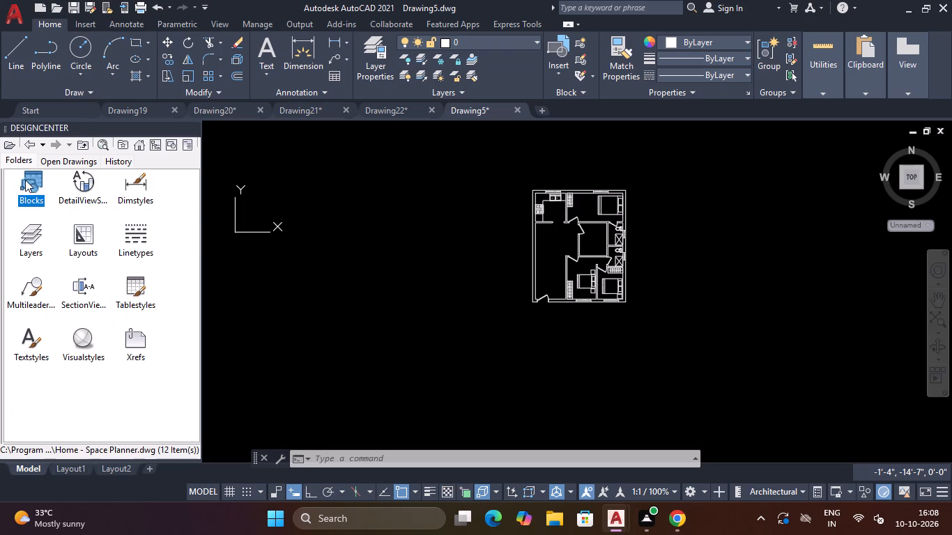
left_click_drag(23, 287, 358, 239)
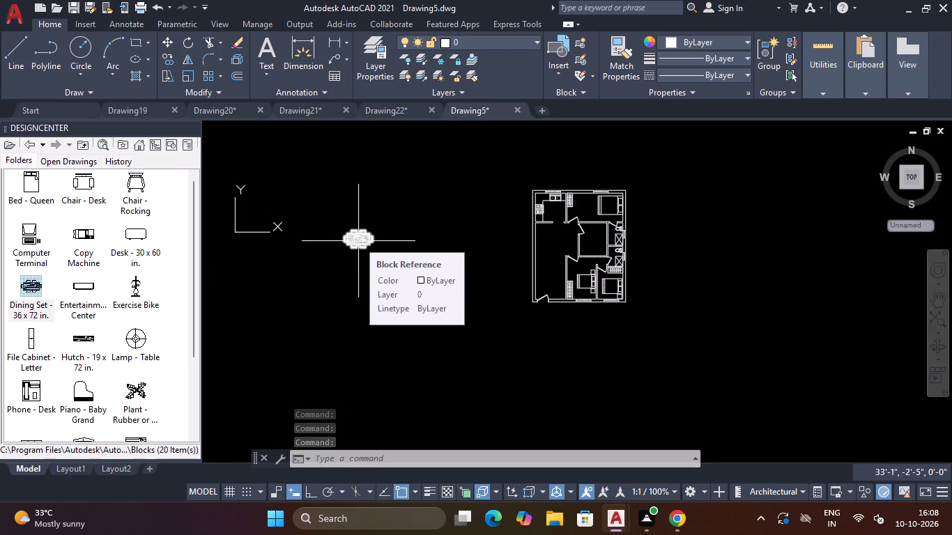
Open the Dining Set - 36 x 72 in. block definition in the Block Editor.
scroll(357, 240, "up", 3)
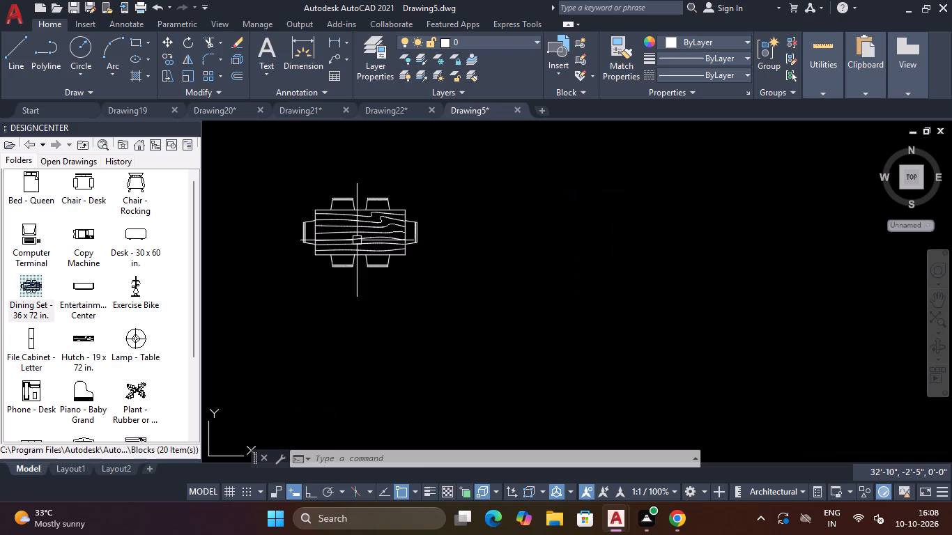
scroll(357, 240, "up", 2)
triple_click(357, 240)
key("Escape")
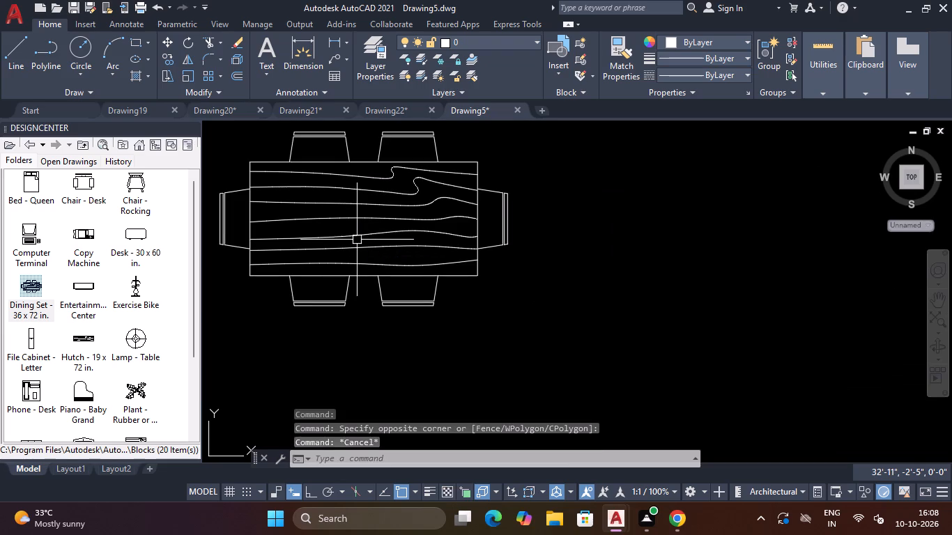
double_click(358, 237)
left_click(451, 351)
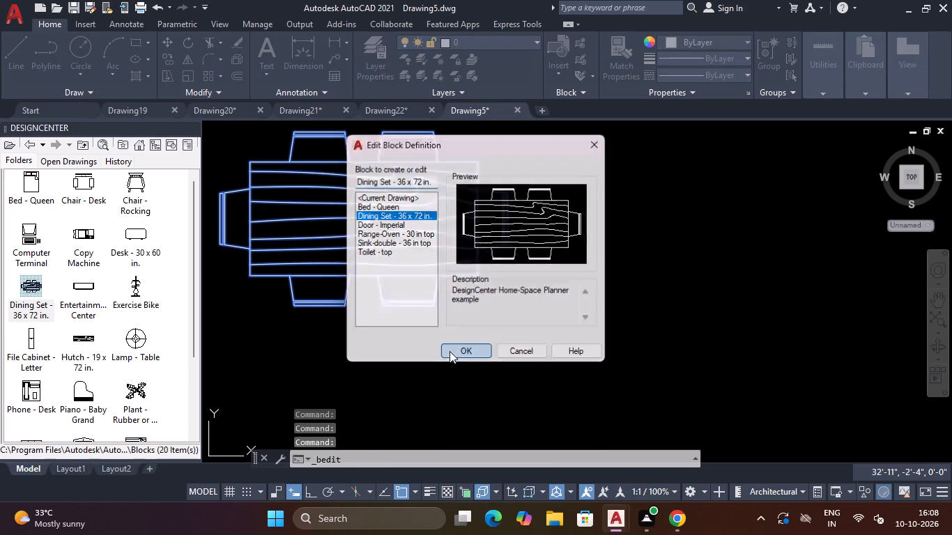
scroll(523, 251, "down", 2)
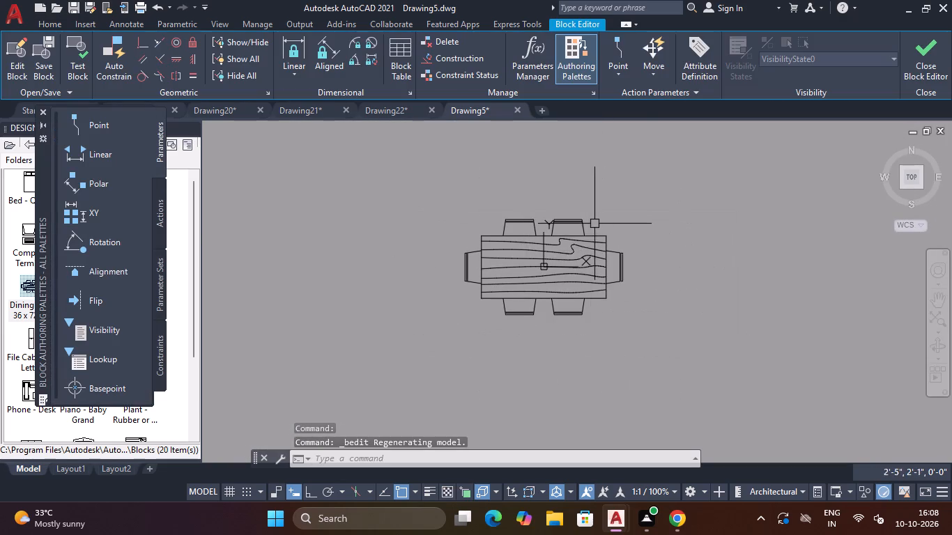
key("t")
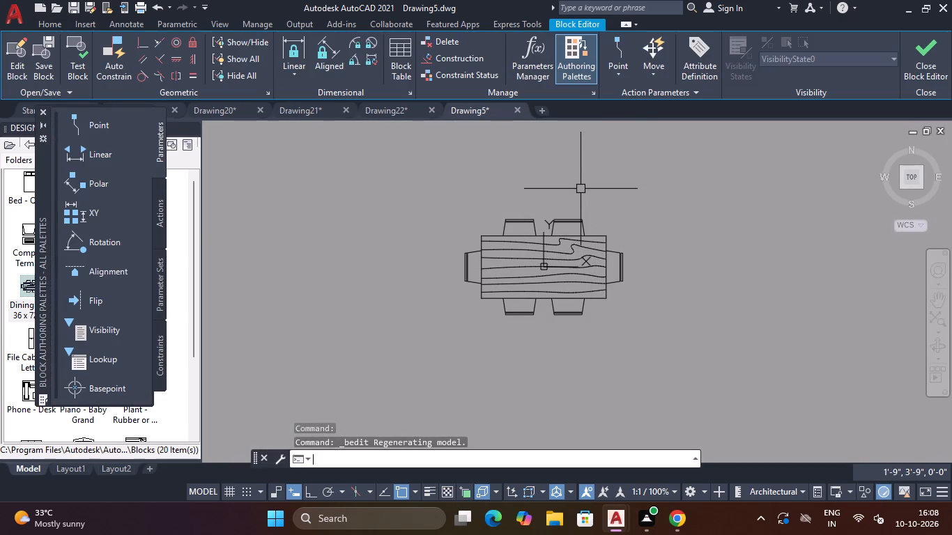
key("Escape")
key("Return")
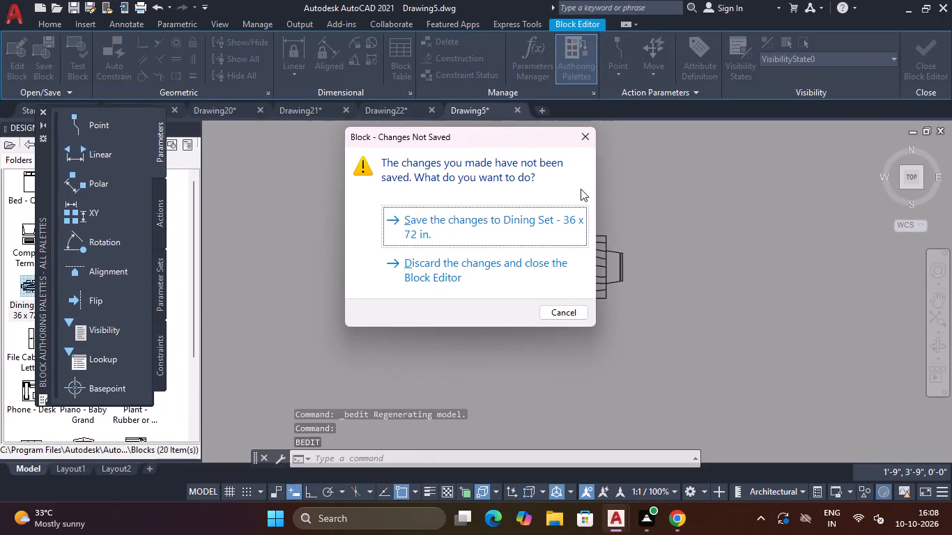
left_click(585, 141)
Draw two vertical lines across the dining table with Ortho on: about 5' just east of the eastern chair pair, and about 6'-1" near the centre.
type("L")
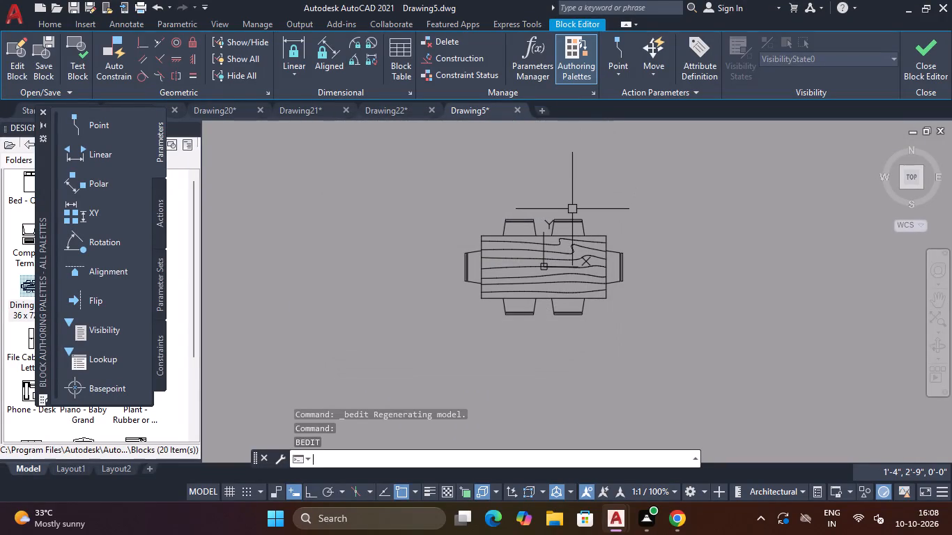
key("space")
scroll(581, 219, "up", 3)
left_click(604, 210)
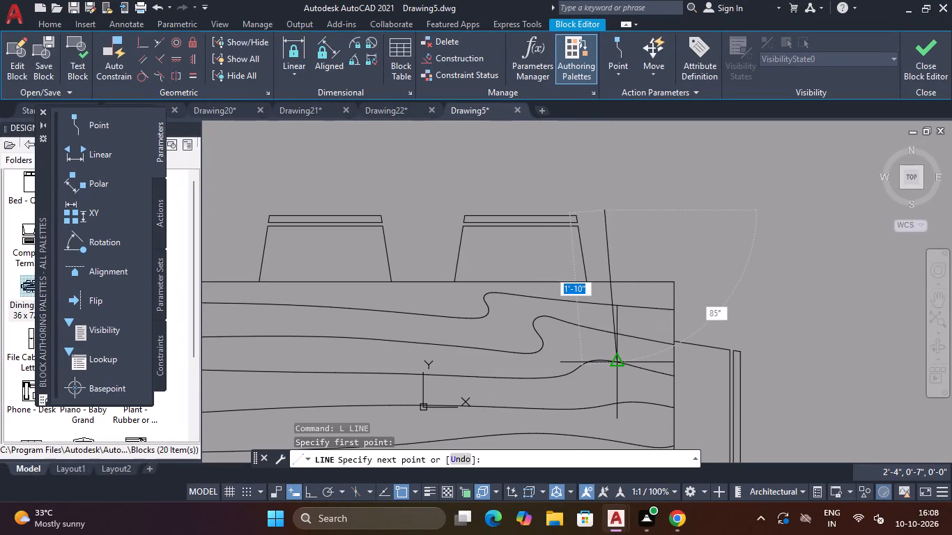
scroll(608, 364, "down", 3)
key("F8")
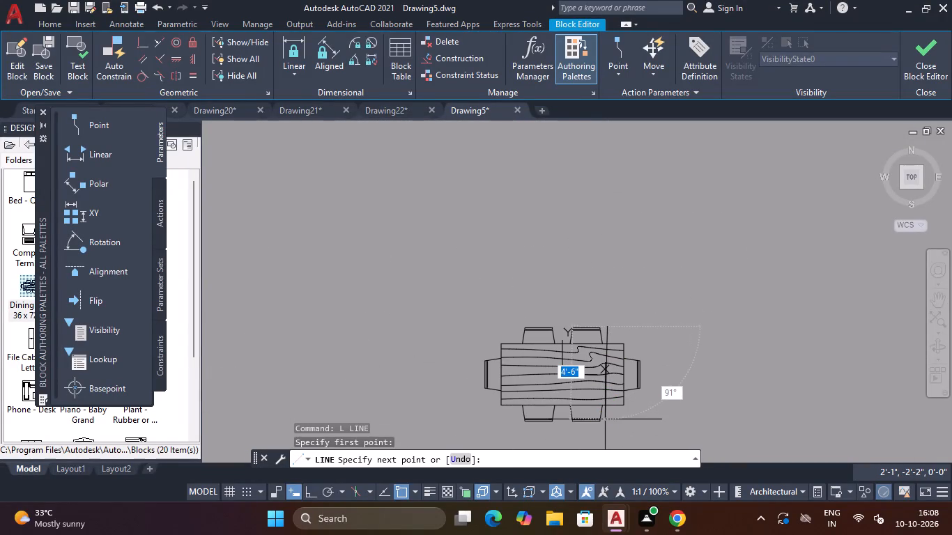
left_click(612, 430)
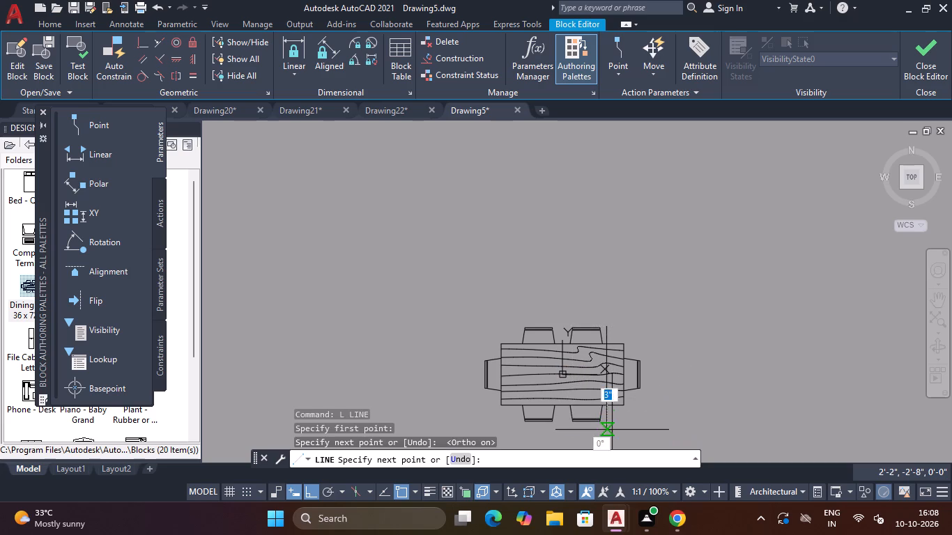
key("Escape")
key("space")
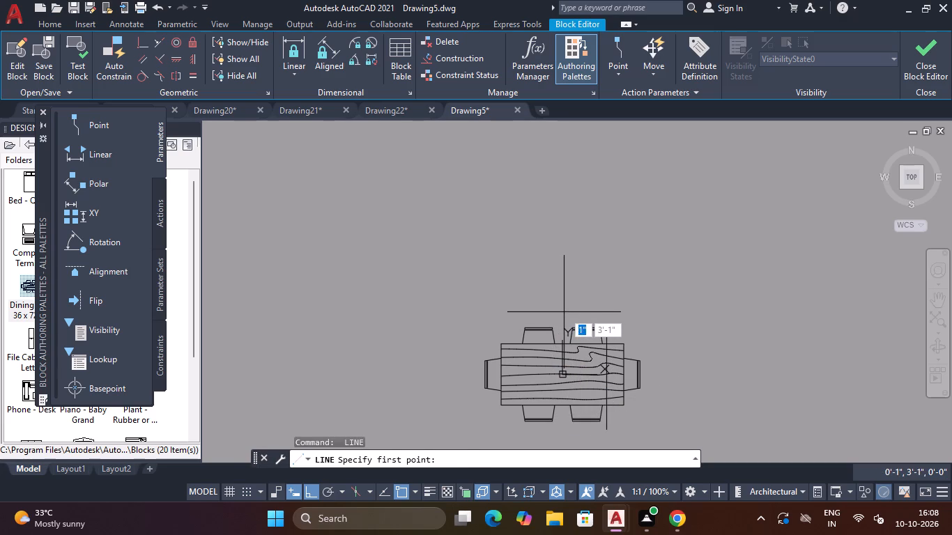
left_click(564, 312)
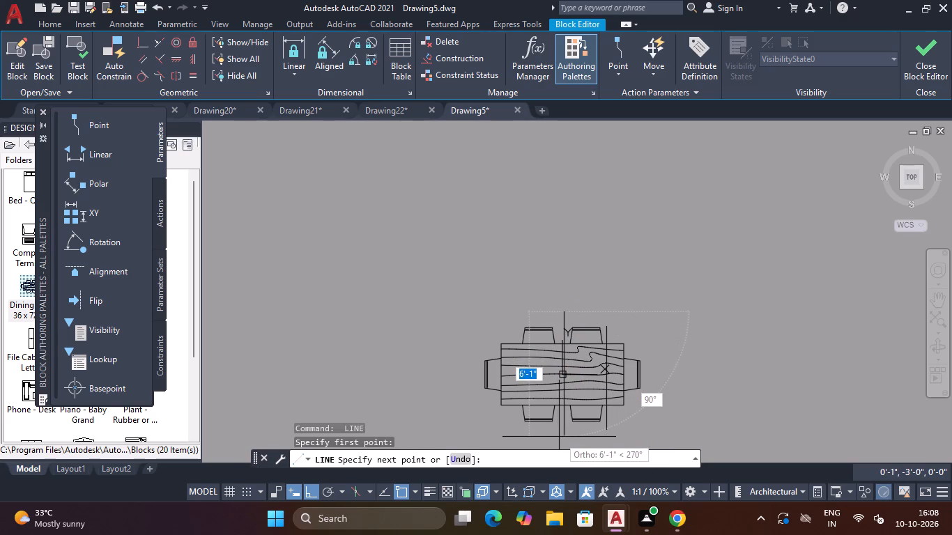
left_click(559, 437)
key("Escape")
Trim the chair, table-edge and wood-grain segments between the two vertical lines using fences through the eastern chair pair.
scroll(578, 327, "down", 3)
scroll(590, 297, "up", 3)
scroll(584, 325, "down", 2)
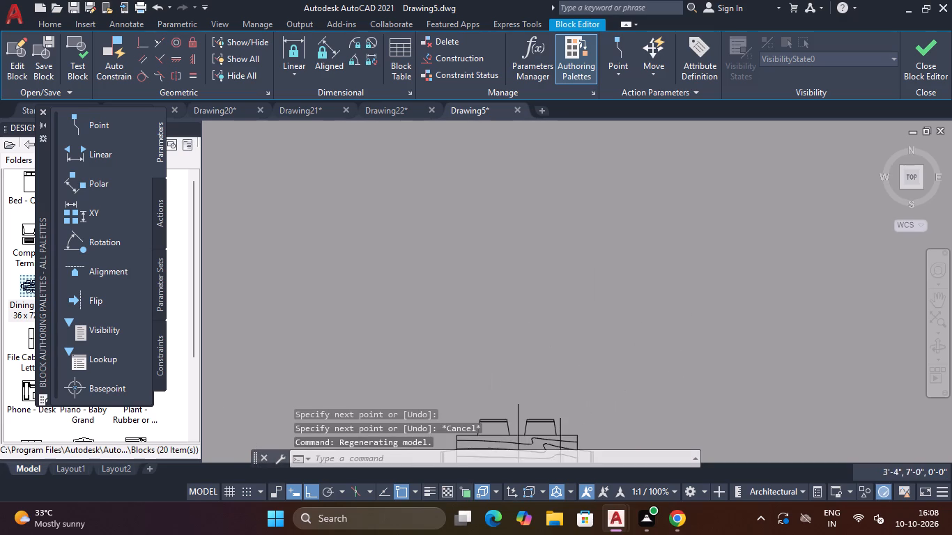
scroll(584, 325, "down", 2)
scroll(573, 354, "up", 5)
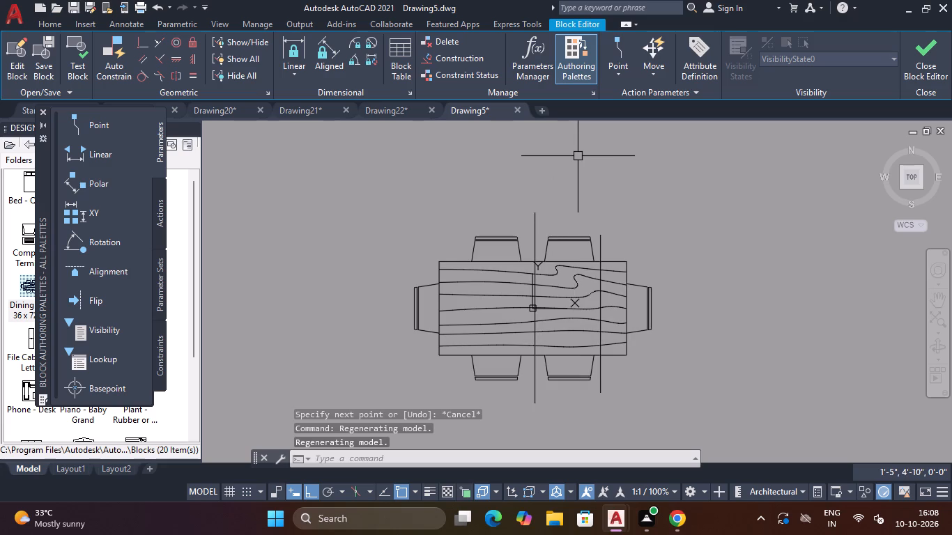
type("TR")
key("space")
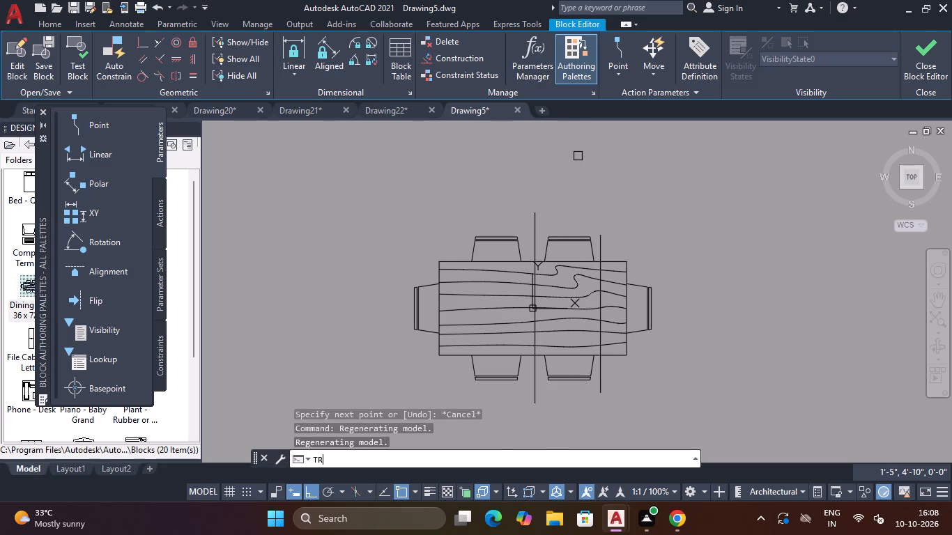
left_click(565, 212)
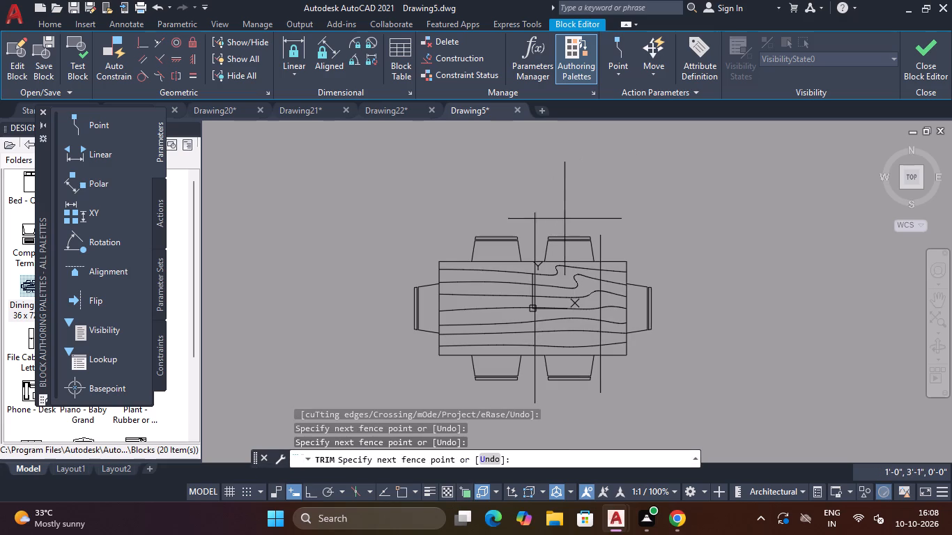
left_click(577, 418)
left_click(555, 208)
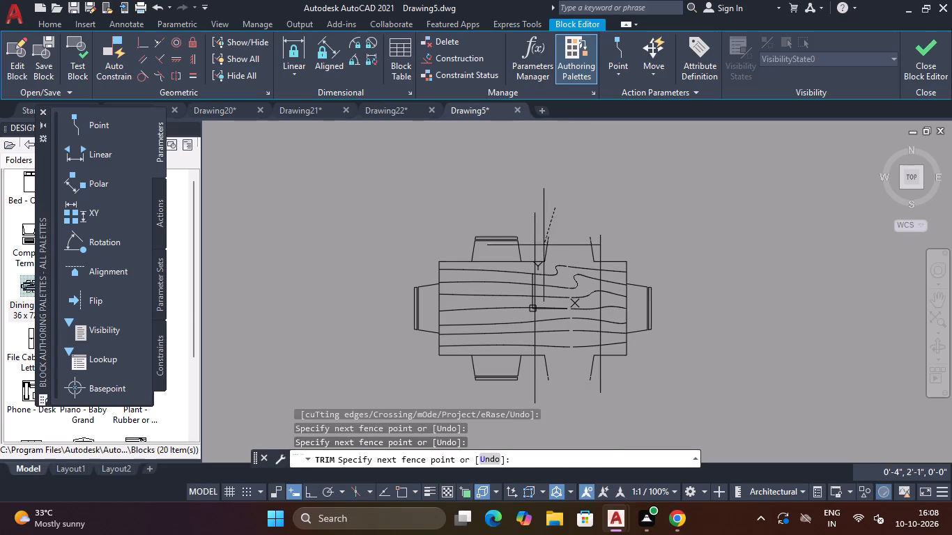
left_click(546, 256)
scroll(548, 258, "up", 3)
left_click(566, 248)
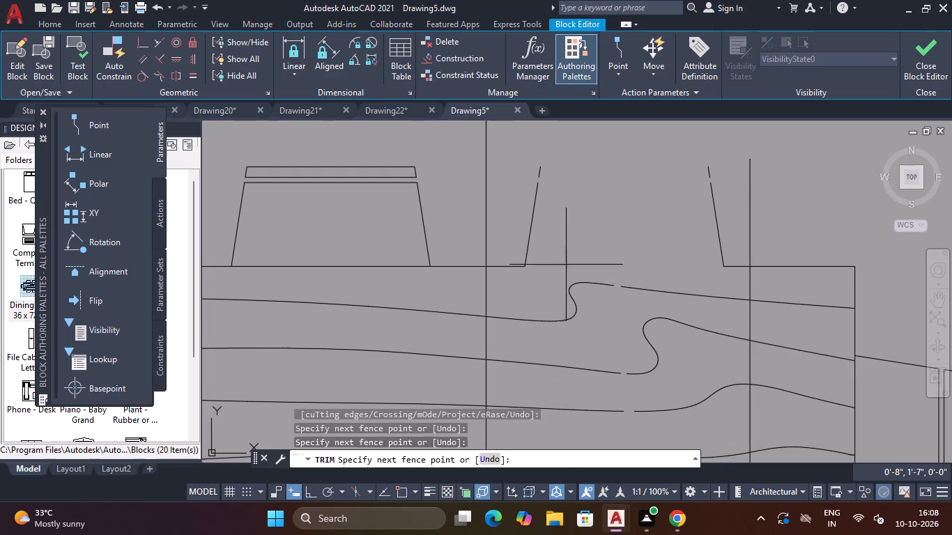
left_click_drag(566, 293, 567, 302)
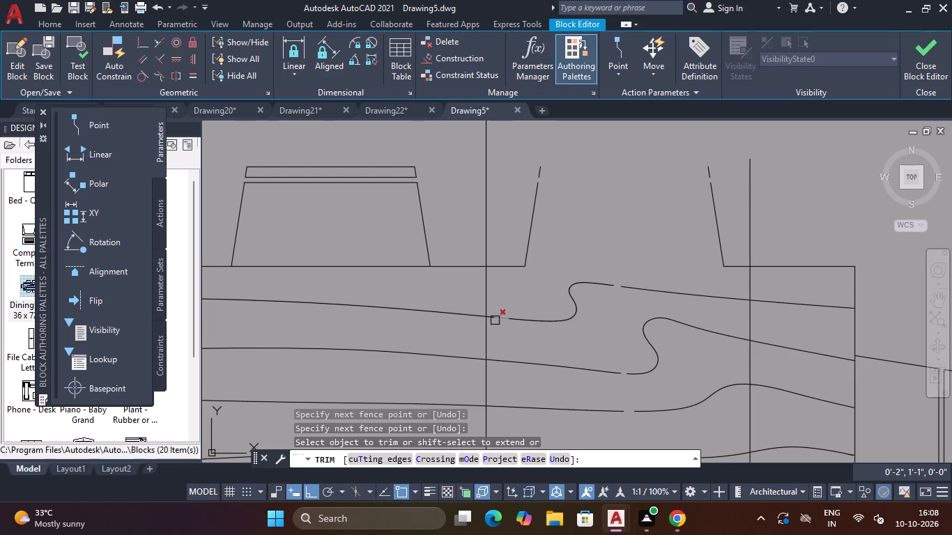
Trim the wood-grain lines where they meet the east side of the vertical line near the table's centre.
left_click(495, 320)
scroll(493, 320, "up", 3)
left_click(482, 313)
scroll(482, 313, "down", 3)
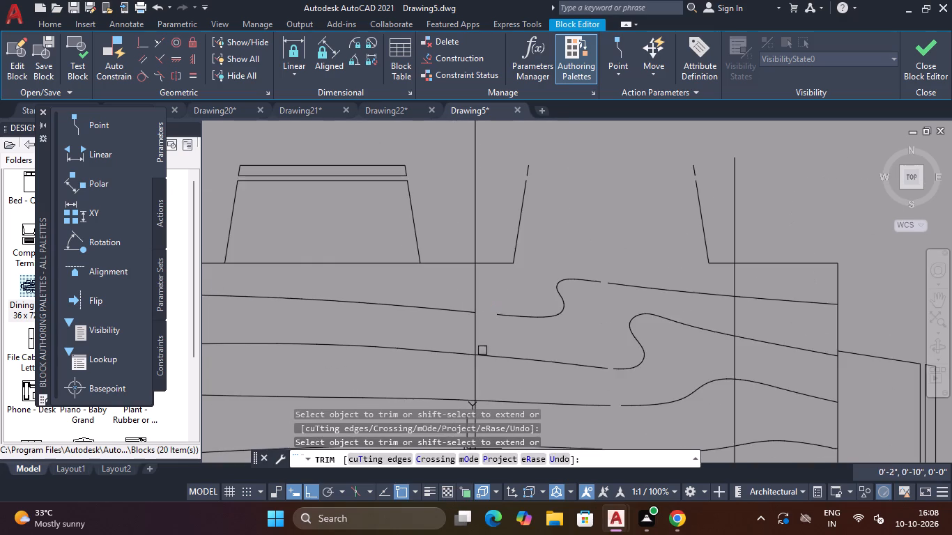
scroll(481, 351, "up", 3)
left_click(463, 369)
scroll(463, 369, "down", 5)
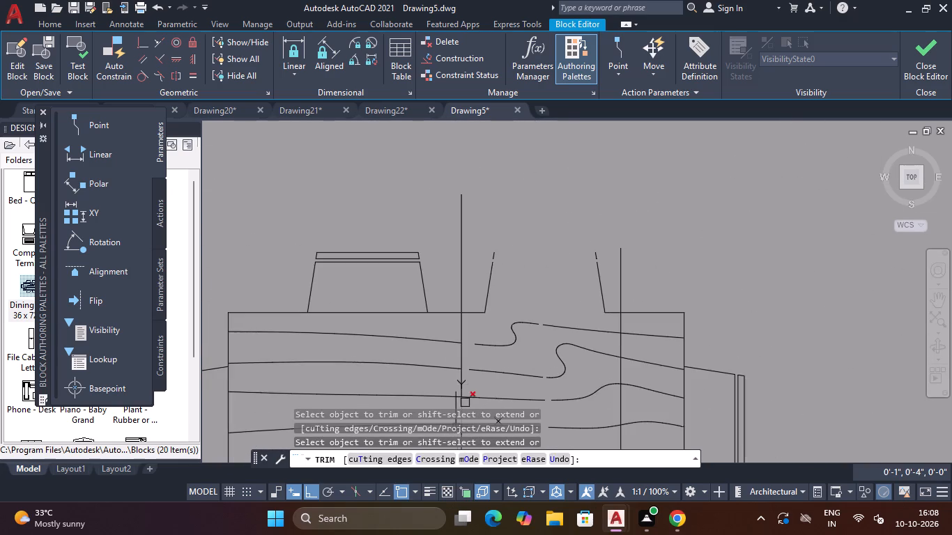
scroll(465, 403, "up", 4)
left_click(436, 366)
scroll(438, 364, "down", 8)
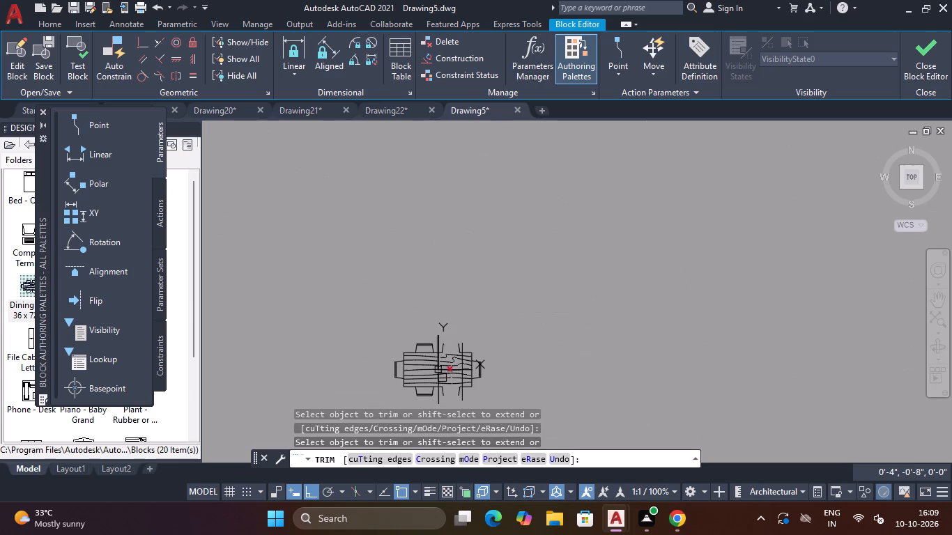
scroll(442, 380, "up", 5)
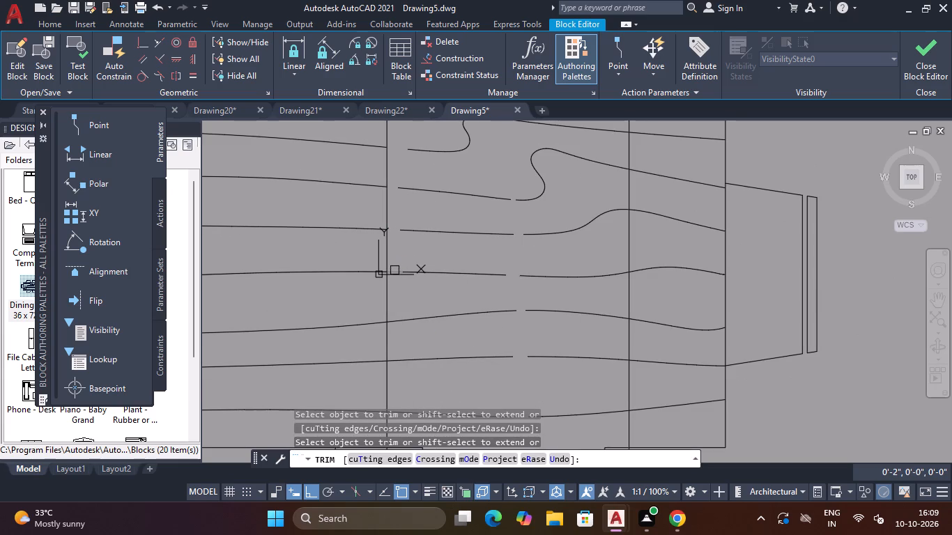
left_click(394, 270)
left_click(394, 323)
scroll(397, 325, "down", 3)
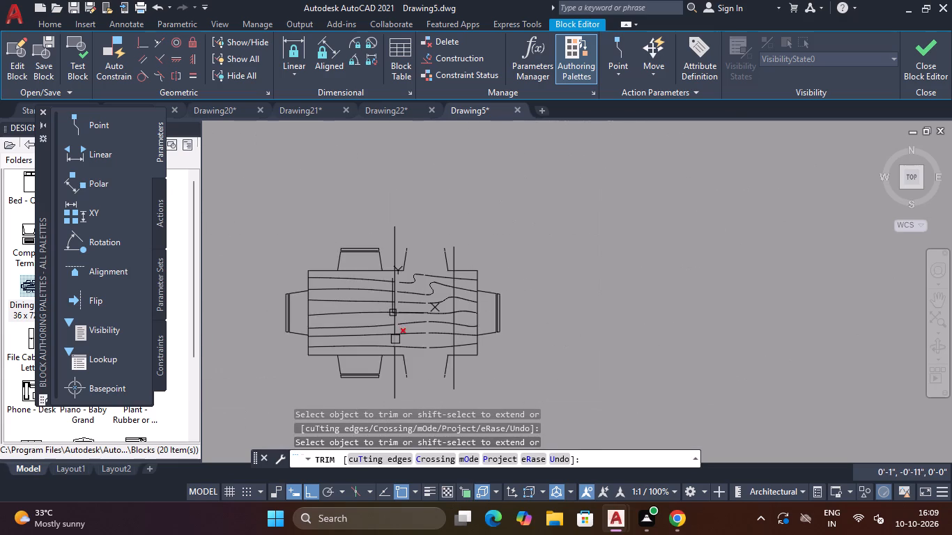
scroll(394, 338, "up", 3)
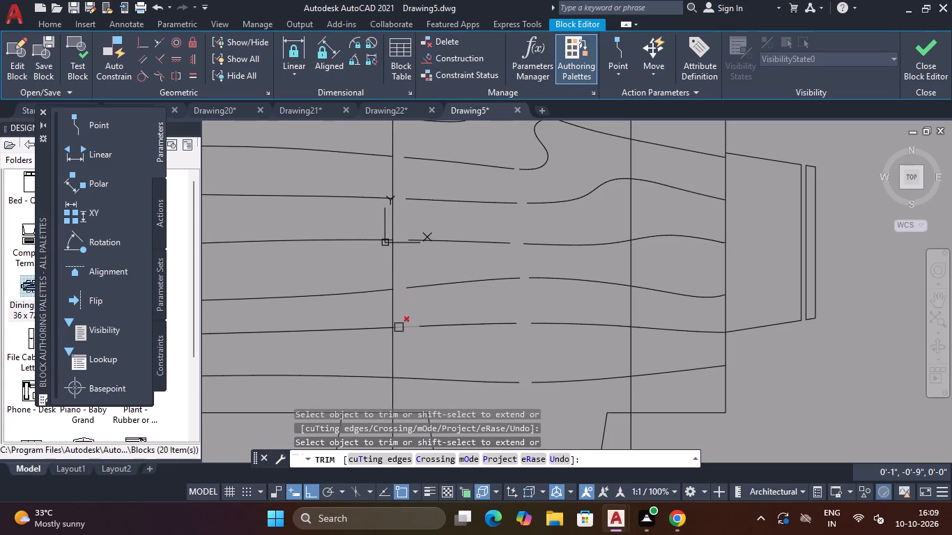
left_click(399, 327)
scroll(401, 335, "down", 2)
scroll(399, 352, "up", 4)
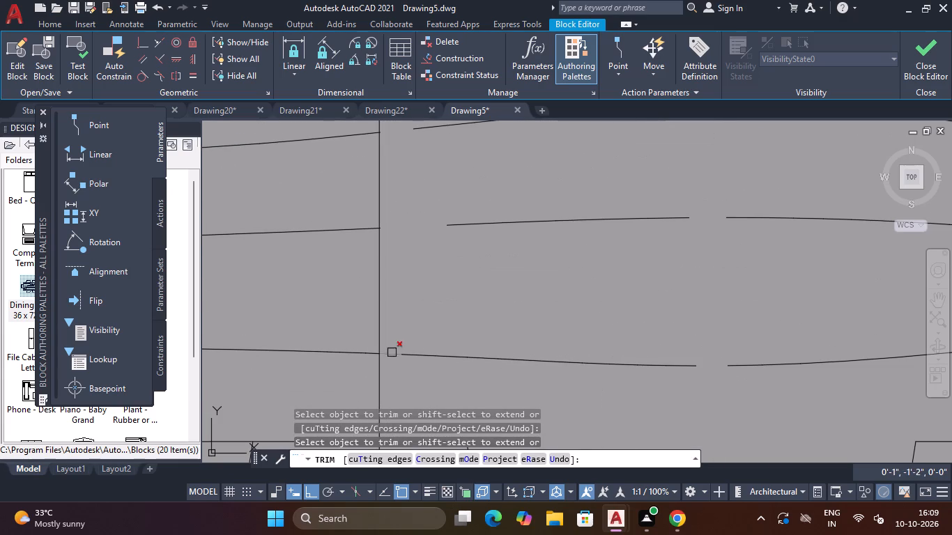
left_click(391, 355)
Trim the remaining southern table-edge segments between the two vertical lines, on both sides of the southeast chair.
scroll(391, 353, "down", 5)
scroll(394, 364, "up", 4)
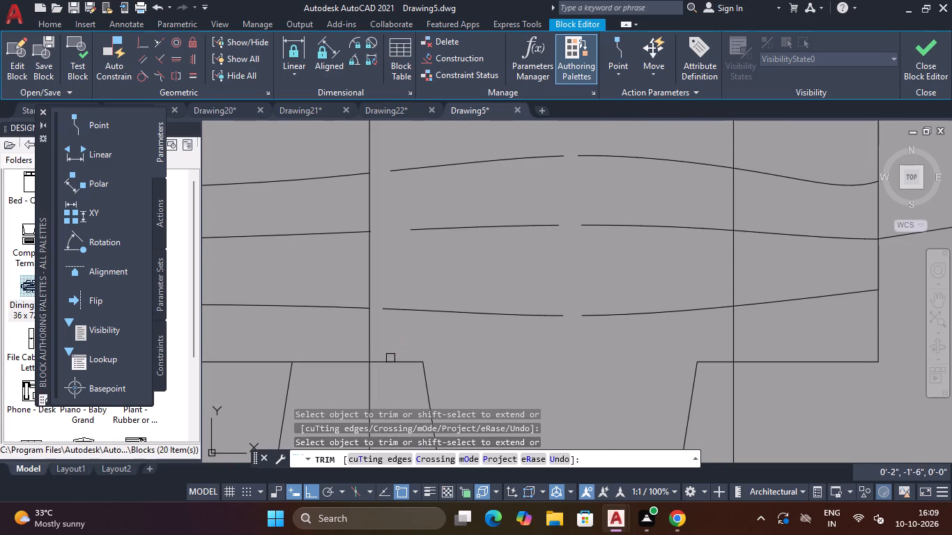
left_click(383, 361)
scroll(431, 361, "down", 3)
scroll(489, 366, "up", 4)
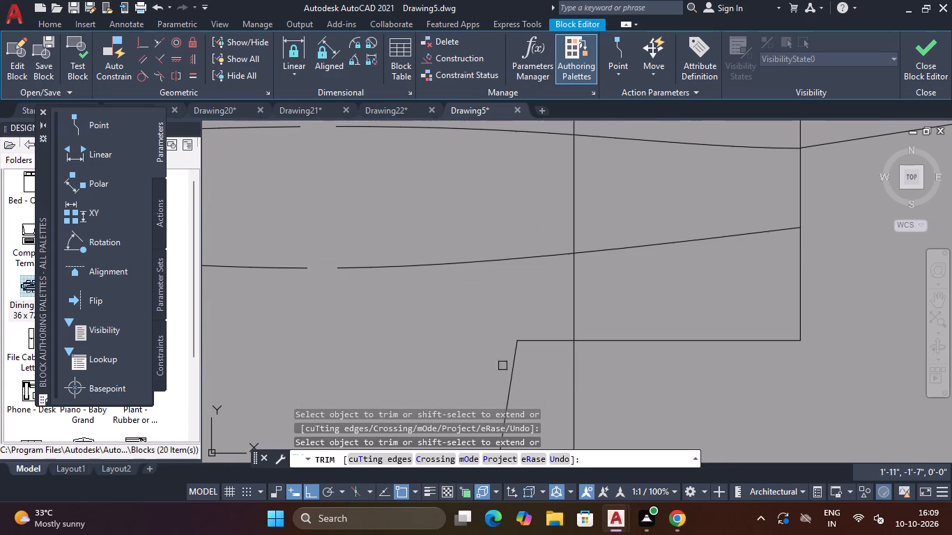
left_click(560, 340)
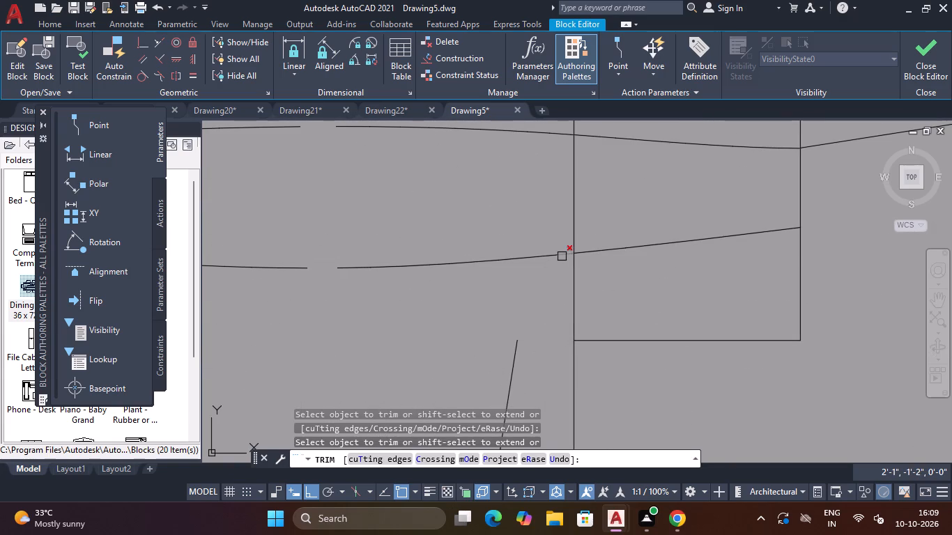
Trim the wood-grain lines where they meet the west side of the eastern vertical line.
left_click(562, 256)
scroll(548, 260, "down", 4)
scroll(543, 248, "up", 4)
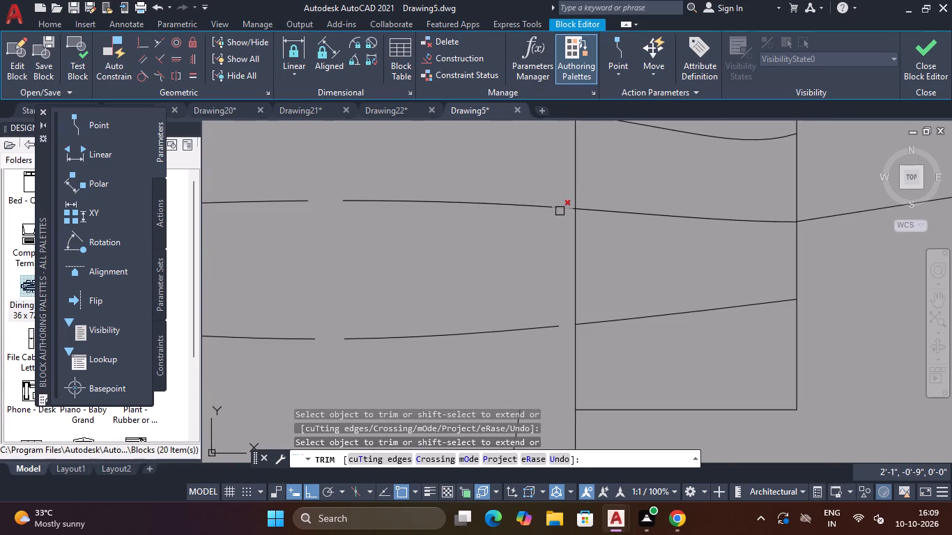
left_click(560, 209)
scroll(555, 209, "down", 4)
scroll(553, 209, "up", 7)
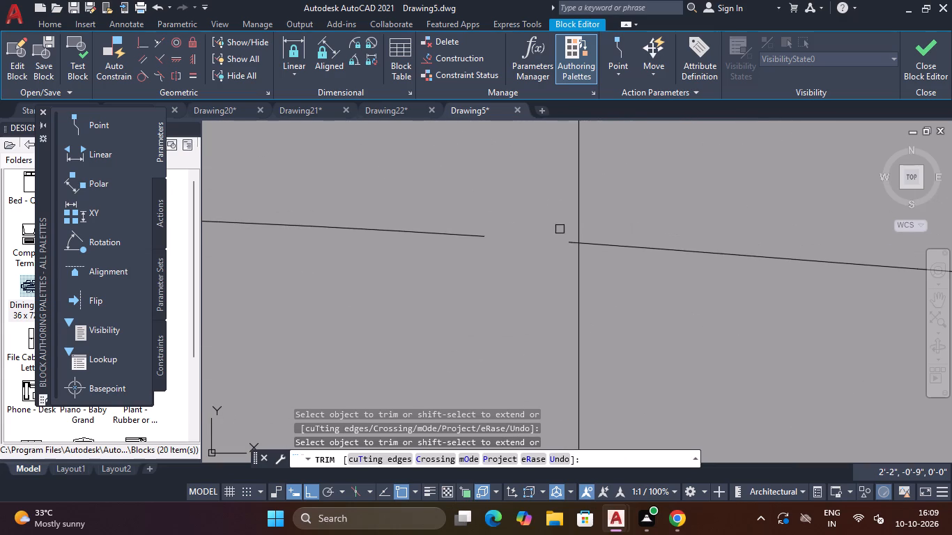
left_click(569, 243)
scroll(565, 242, "down", 4)
scroll(564, 195, "up", 3)
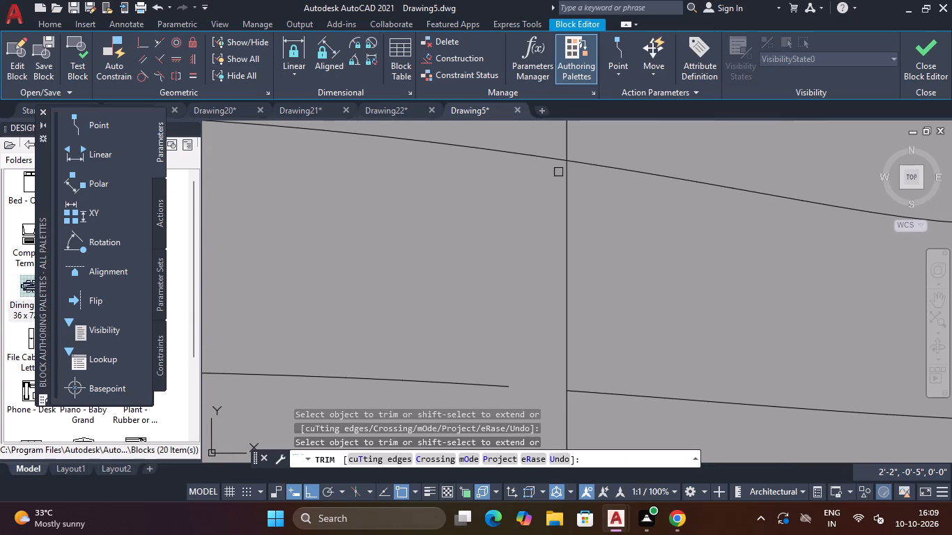
left_click(557, 159)
scroll(552, 160, "down", 9)
scroll(548, 150, "up", 4)
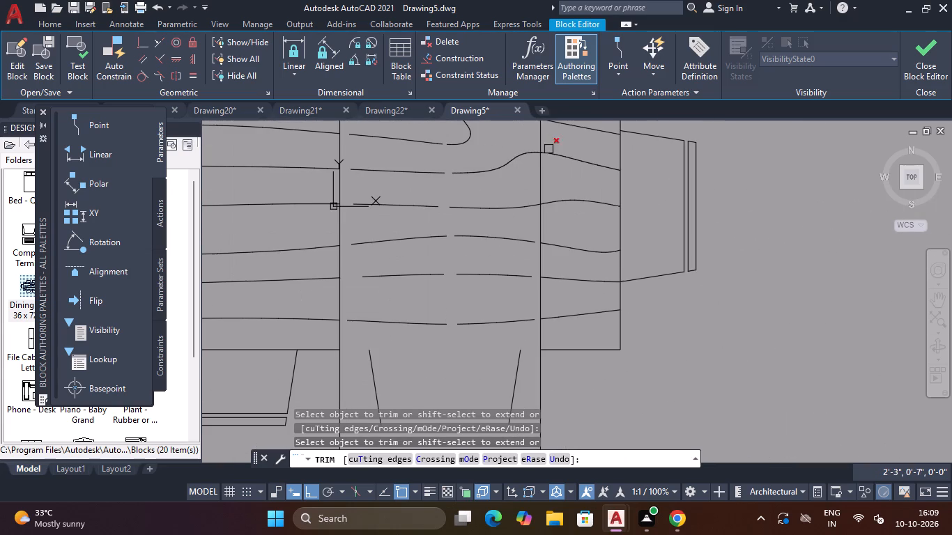
scroll(535, 201, "up", 3)
left_click(538, 209)
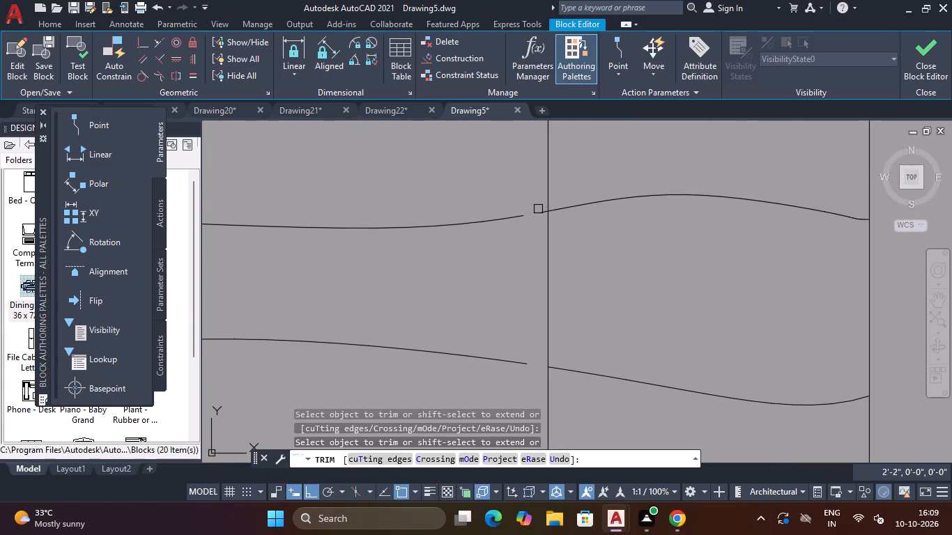
scroll(538, 209, "down", 4)
scroll(533, 175, "up", 2)
scroll(538, 249, "up", 4)
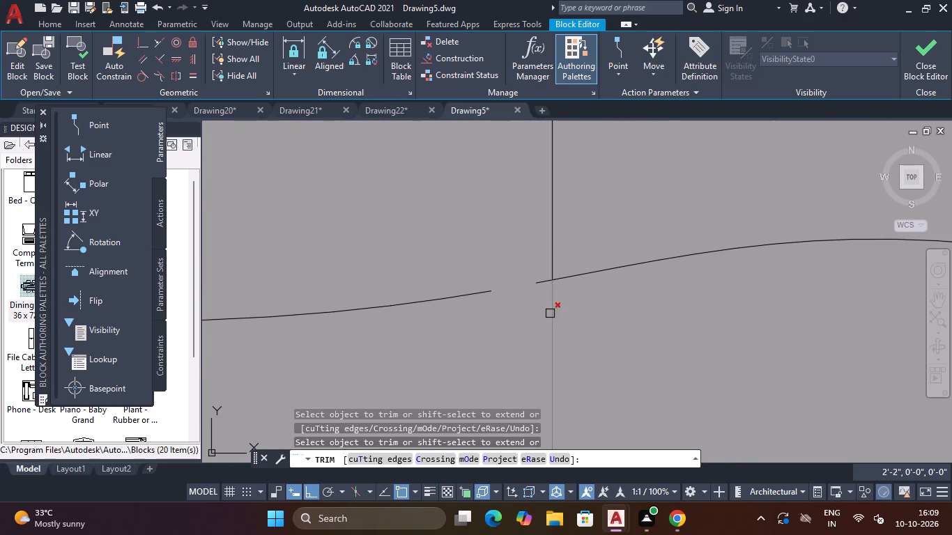
left_click(543, 281)
scroll(542, 281, "down", 4)
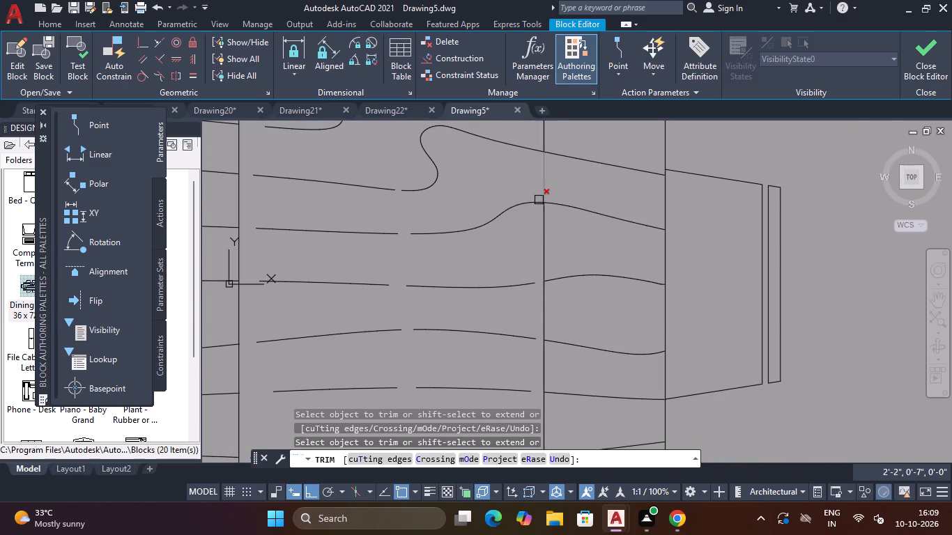
scroll(537, 203, "up", 3)
left_click(543, 197)
scroll(543, 198, "down", 5)
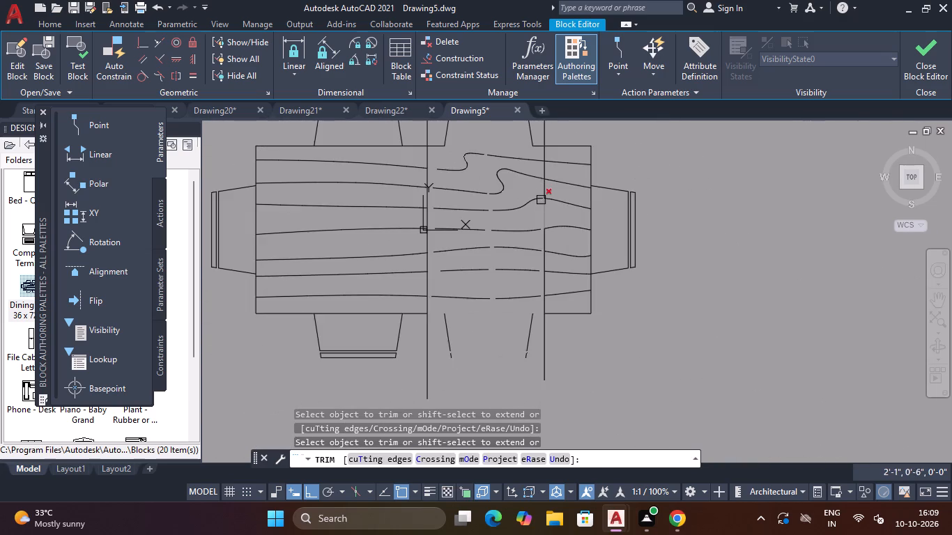
scroll(542, 181, "up", 3)
left_click(534, 168)
scroll(532, 168, "down", 4)
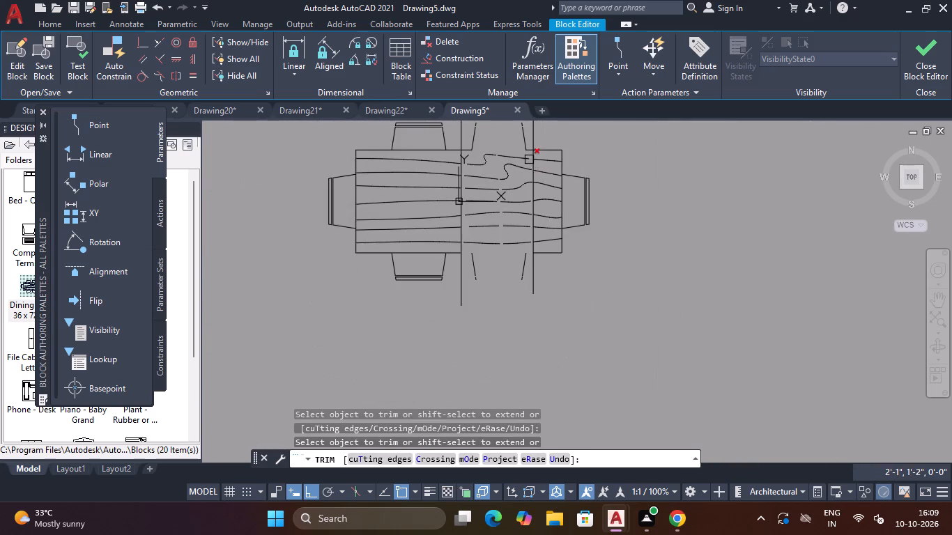
scroll(529, 160, "up", 4)
left_click(529, 158)
scroll(528, 159, "down", 4)
key("Escape")
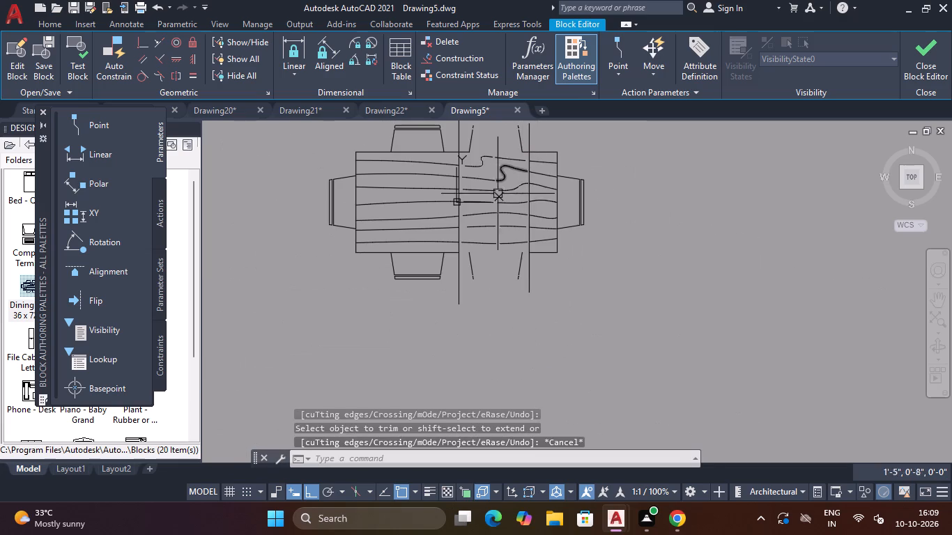
Trim the remaining northern table-edge segments between the two vertical lines, on both sides of the northeast chair.
scroll(462, 147, "up", 3)
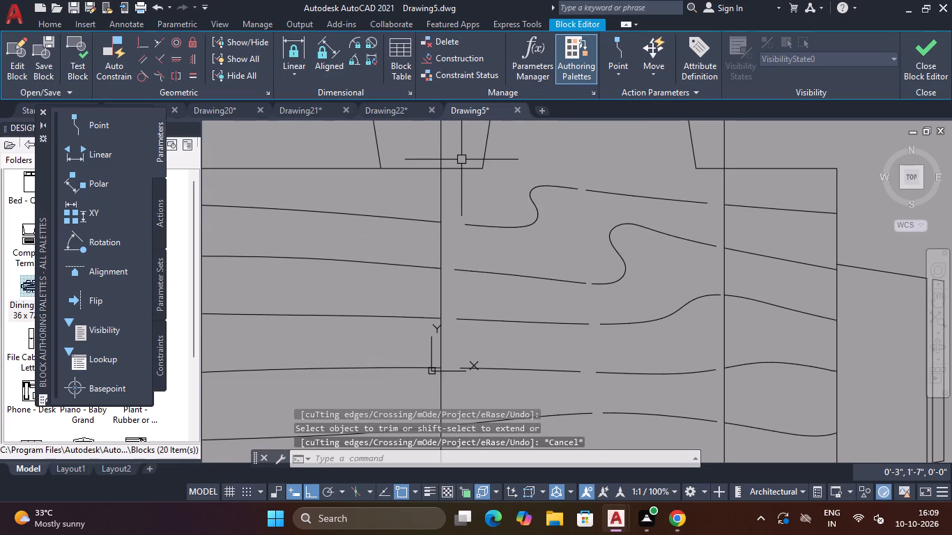
key("space")
scroll(459, 162, "up", 3)
left_click(392, 191)
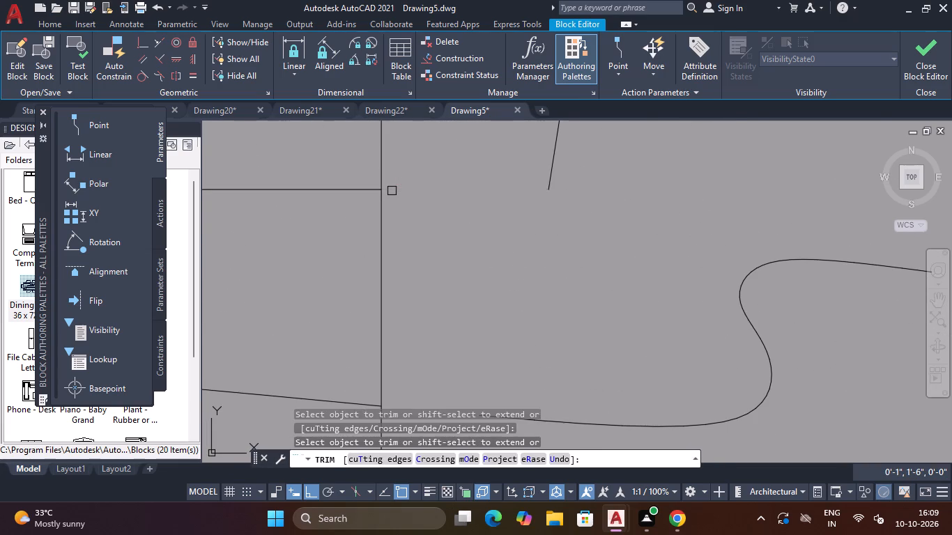
scroll(398, 192, "down", 4)
scroll(563, 200, "up", 3)
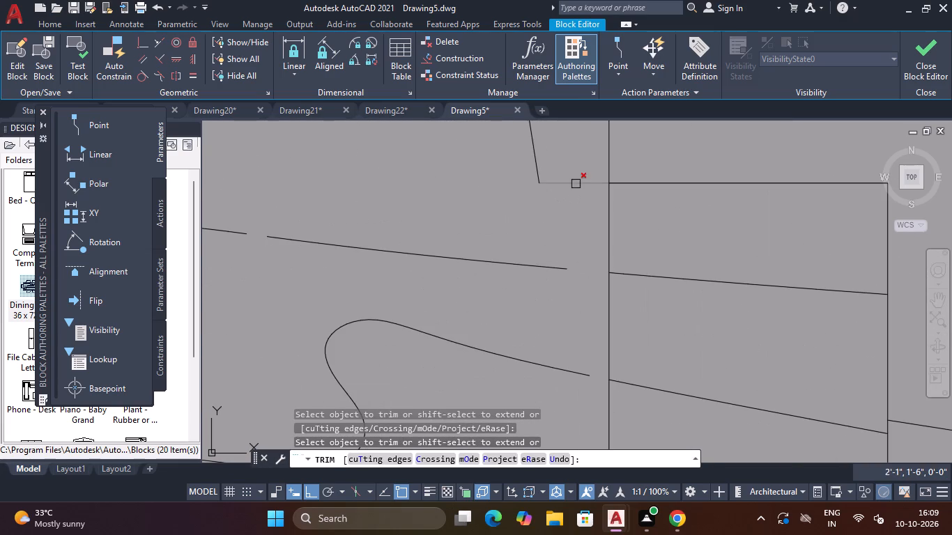
left_click(576, 184)
scroll(576, 183, "down", 4)
key("Escape")
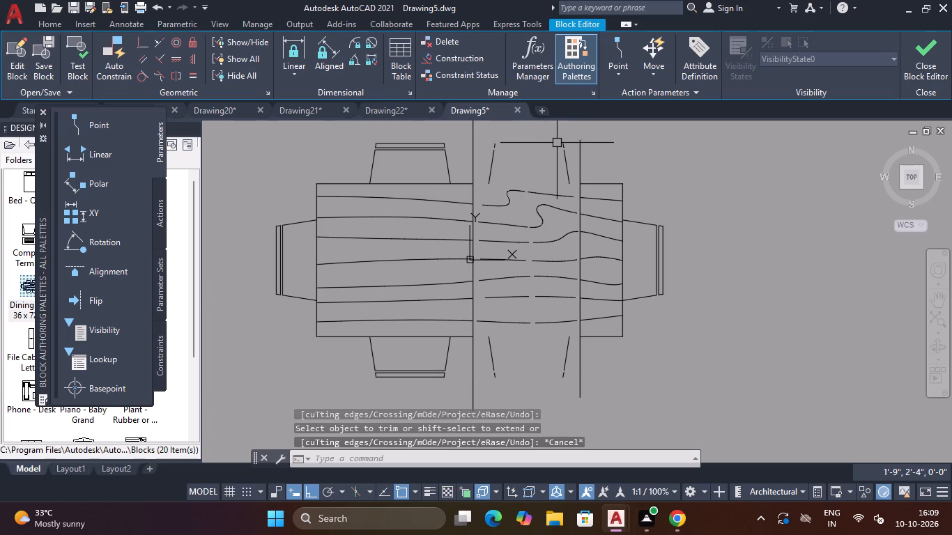
Erase the leftover side lines of the northeast chair between the two vertical lines.
scroll(548, 139, "up", 2)
left_click(500, 151)
left_click(378, 254)
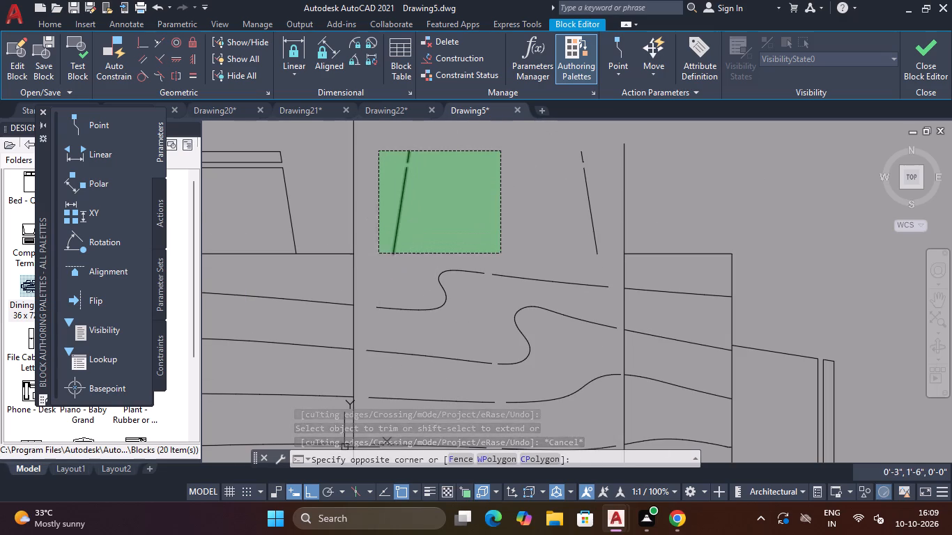
key("Delete")
left_click_drag(590, 141, 590, 150)
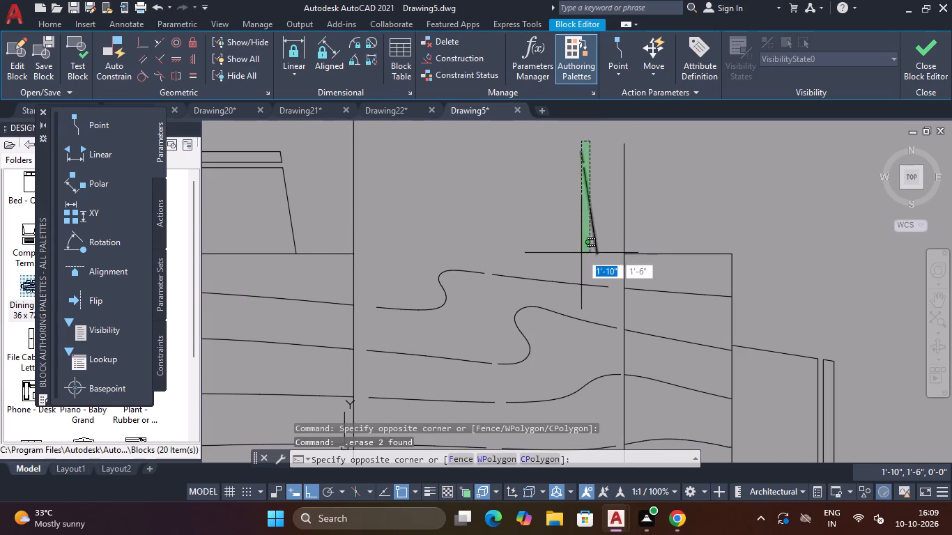
left_click(578, 256)
key("Delete")
Erase all leftover wood-grain segments between the two vertical lines across the tabletop.
left_click(576, 254)
left_click(416, 367)
key("Delete")
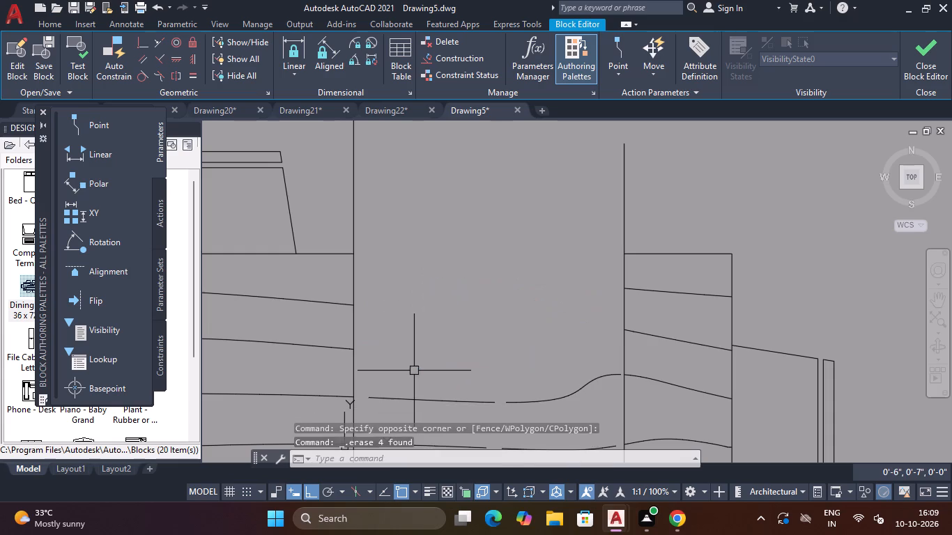
scroll(468, 334, "down", 4)
scroll(468, 348, "up", 3)
left_click_drag(491, 301, 491, 309)
left_click(433, 396)
key("Delete")
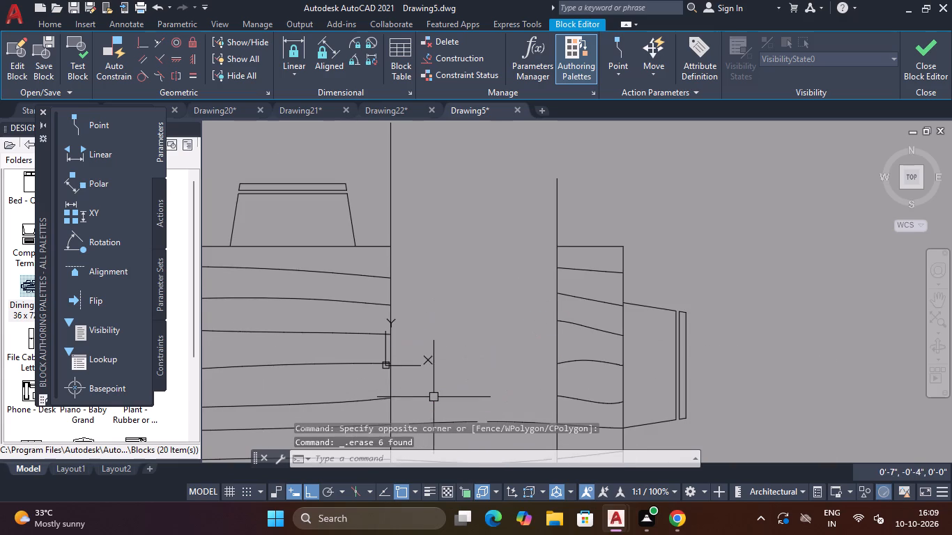
scroll(473, 331, "down", 3)
scroll(466, 371, "up", 4)
left_click(532, 187)
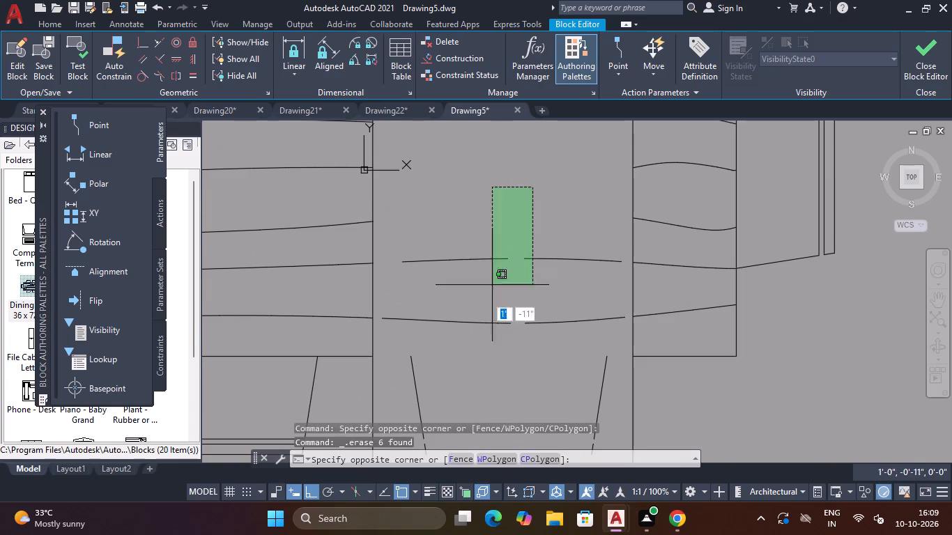
left_click(432, 375)
key("Delete")
Erase the leftover side lines of the southeast chair between the two vertical lines.
scroll(485, 311, "down", 4)
scroll(491, 339, "up", 4)
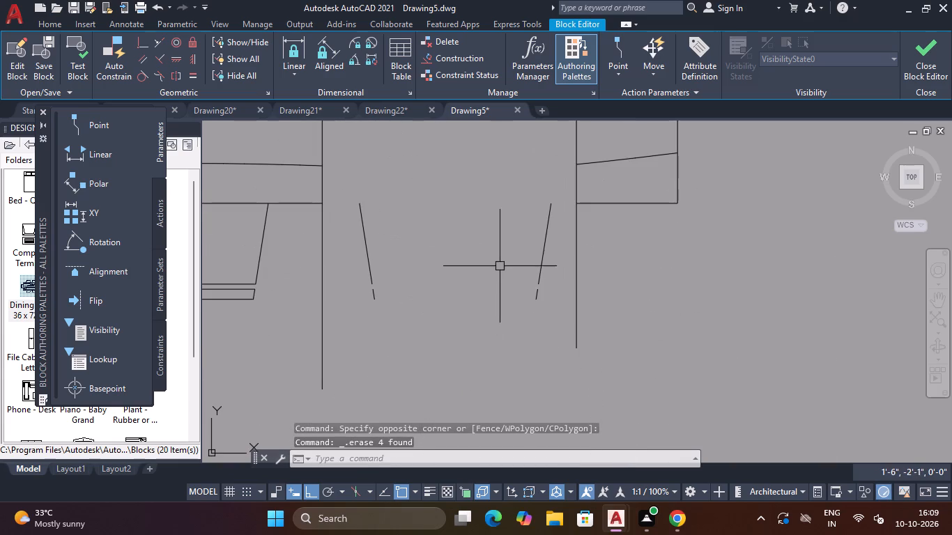
left_click(562, 239)
left_click(510, 309)
key("Delete")
left_click_drag(475, 241, 461, 249)
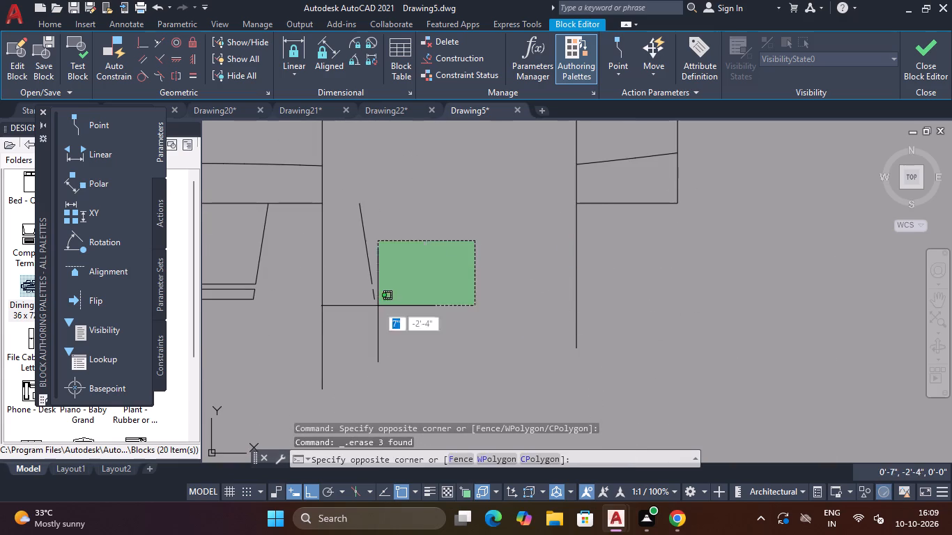
left_click(364, 323)
key("Delete")
Erase the lines of the chair at the table's eastern end.
scroll(423, 258, "down", 3)
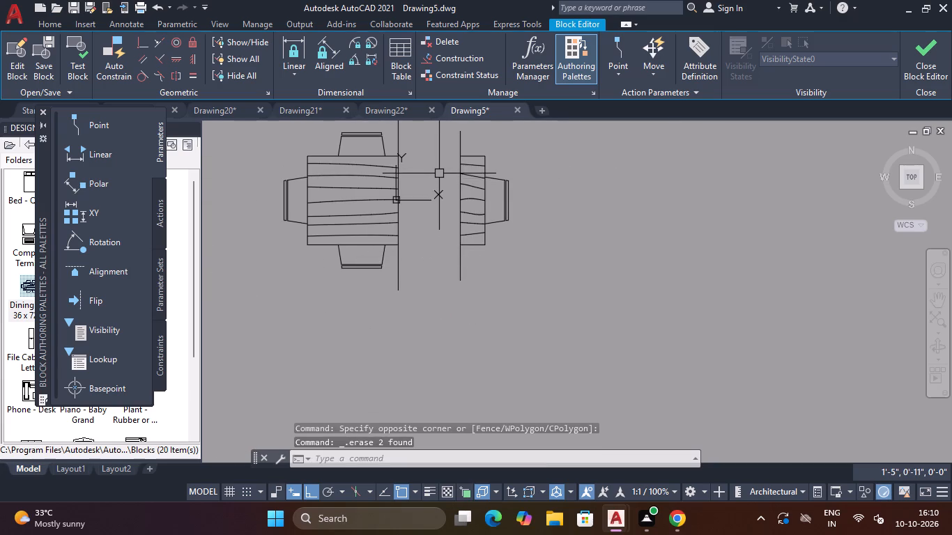
scroll(439, 173, "up", 1)
scroll(439, 173, "down", 2)
scroll(497, 172, "up", 2)
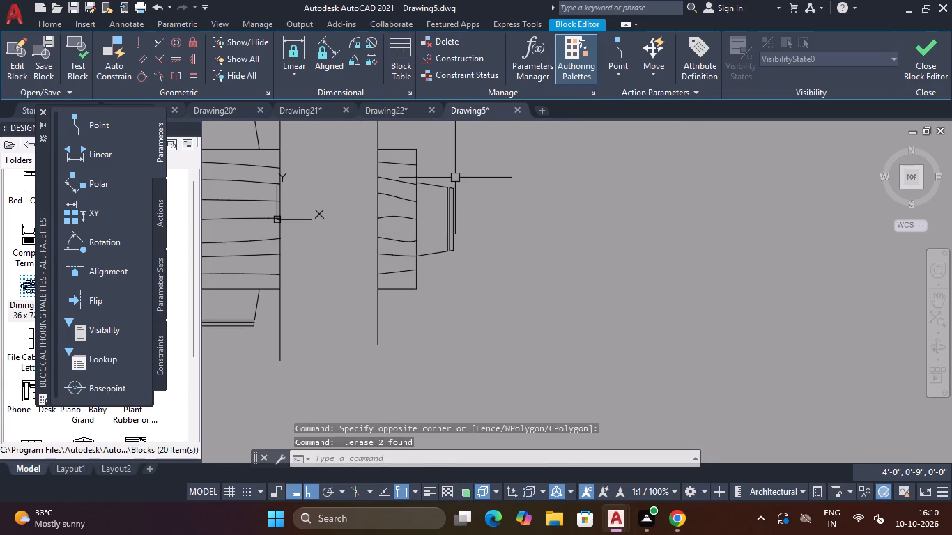
left_click(453, 176)
left_click(440, 240)
key("Delete")
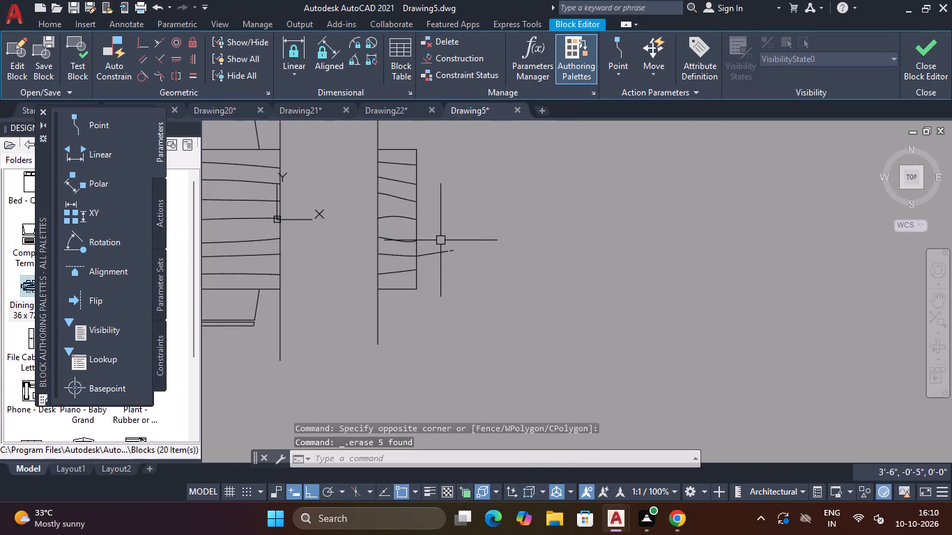
left_click(437, 243)
left_click(433, 278)
key("Delete")
Erase the small stray leftover line east of the table's eastern section.
scroll(401, 224, "down", 1)
left_click(447, 231)
left_click(429, 251)
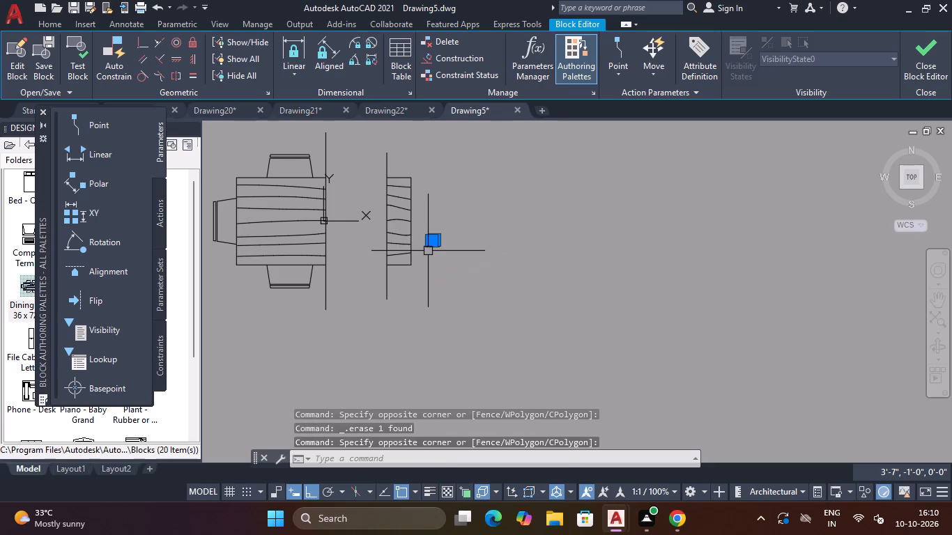
key("Delete")
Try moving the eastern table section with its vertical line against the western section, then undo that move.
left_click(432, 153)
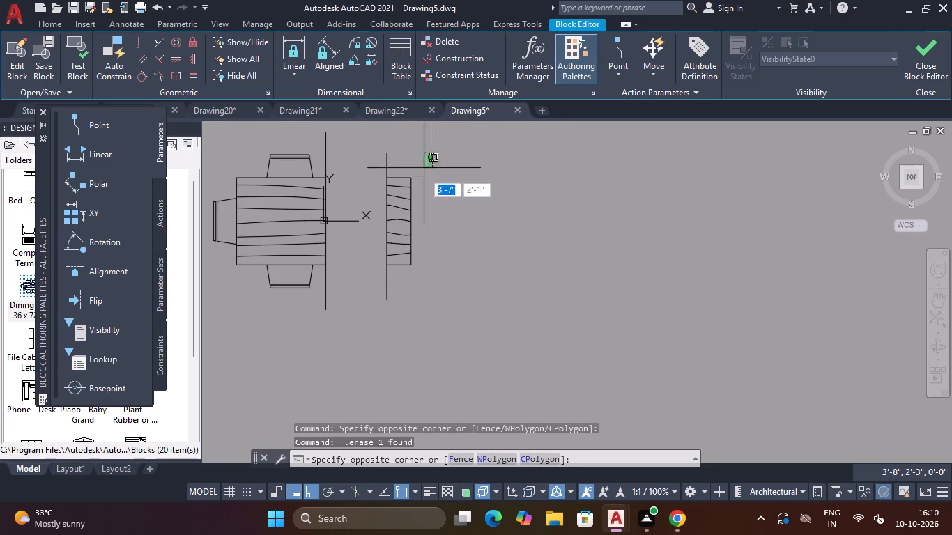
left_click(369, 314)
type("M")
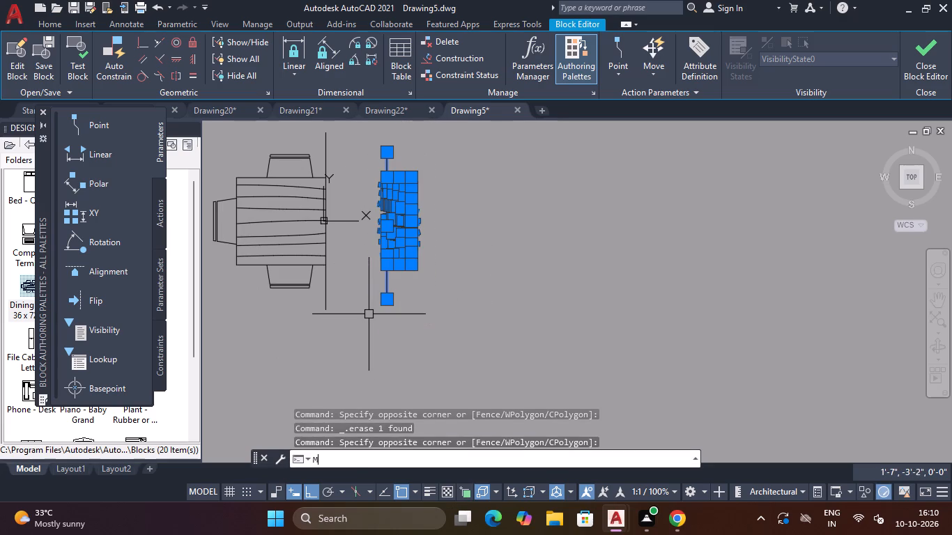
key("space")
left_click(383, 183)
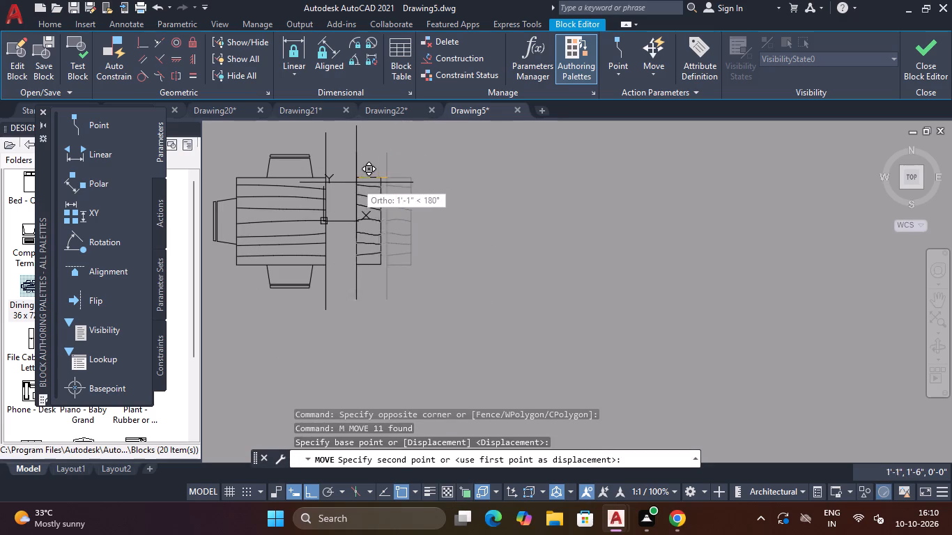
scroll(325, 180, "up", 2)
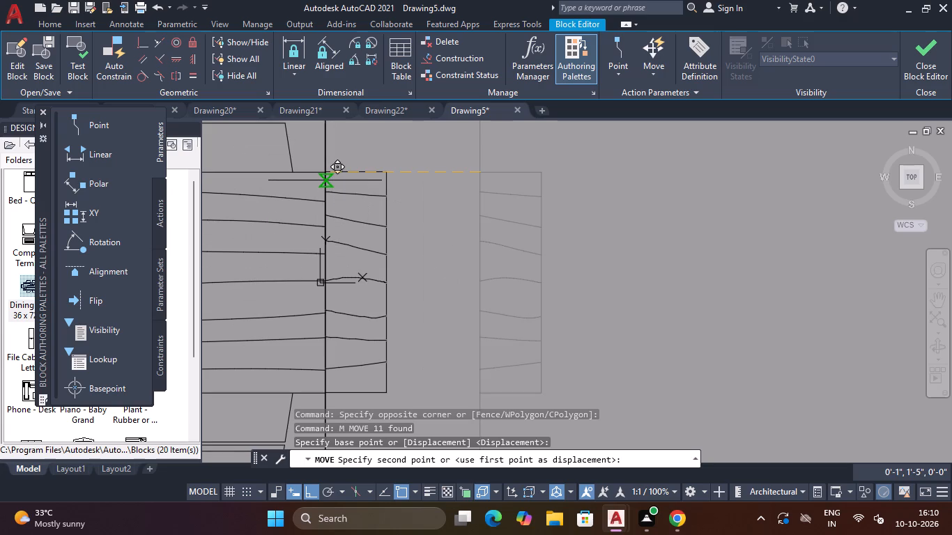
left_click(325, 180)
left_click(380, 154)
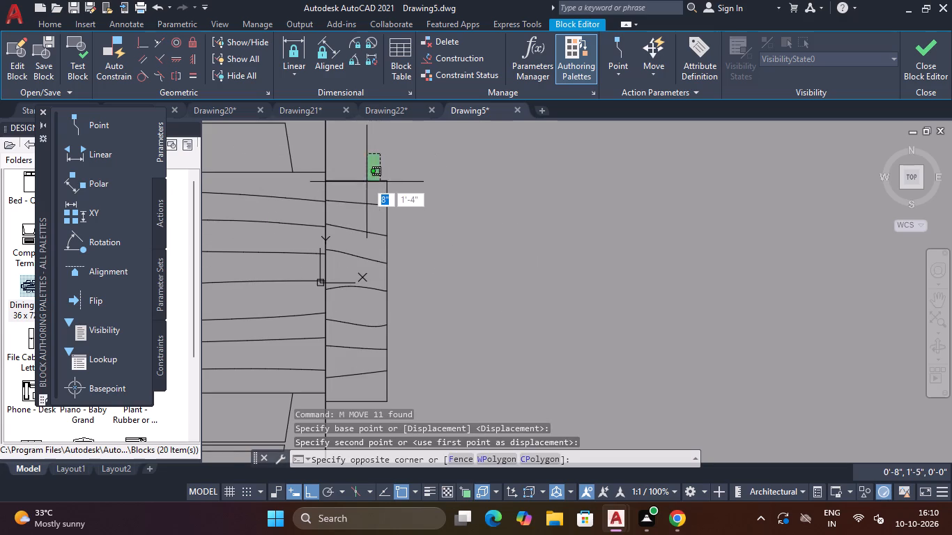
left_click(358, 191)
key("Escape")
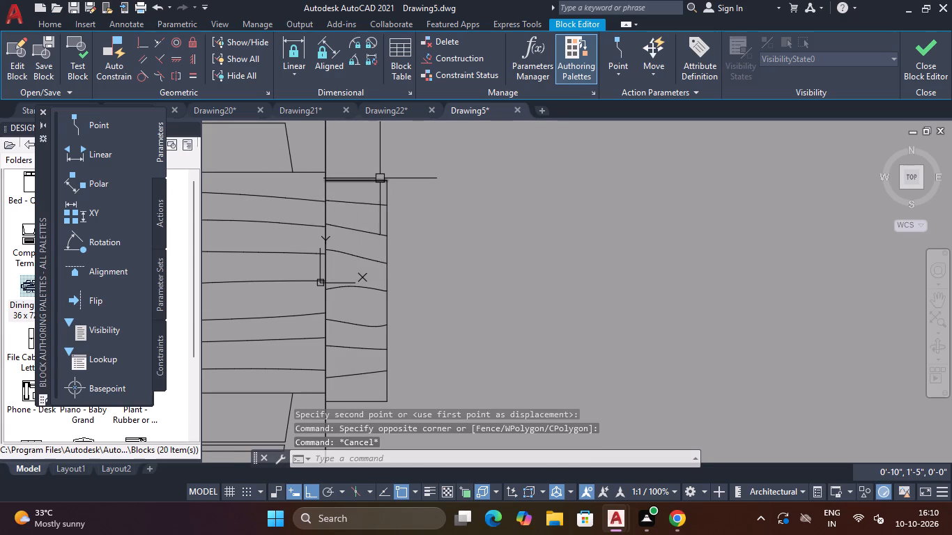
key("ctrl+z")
Move the eastern table section by its northwest corner to where the western section's top edge meets its vertical line.
left_click(415, 160)
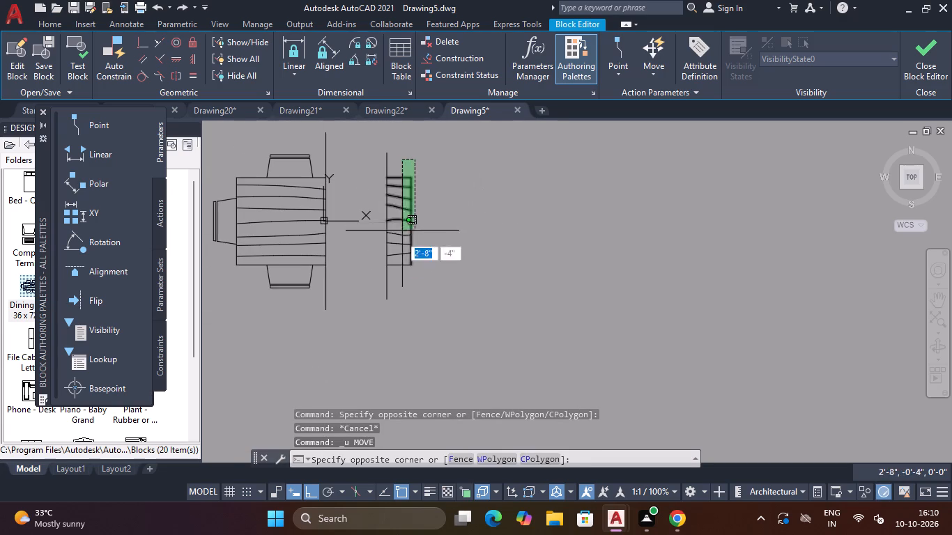
left_click(379, 273)
type("M")
key("space")
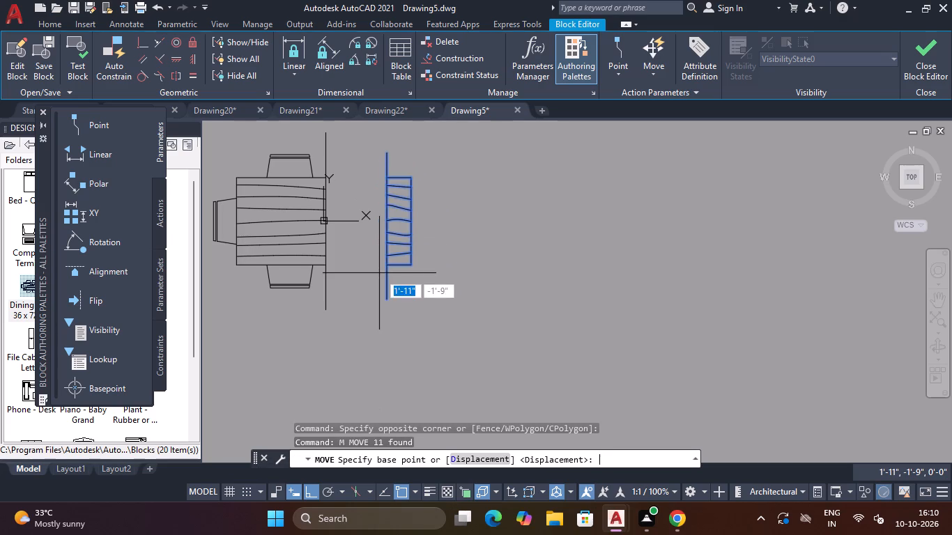
scroll(377, 171, "up", 7)
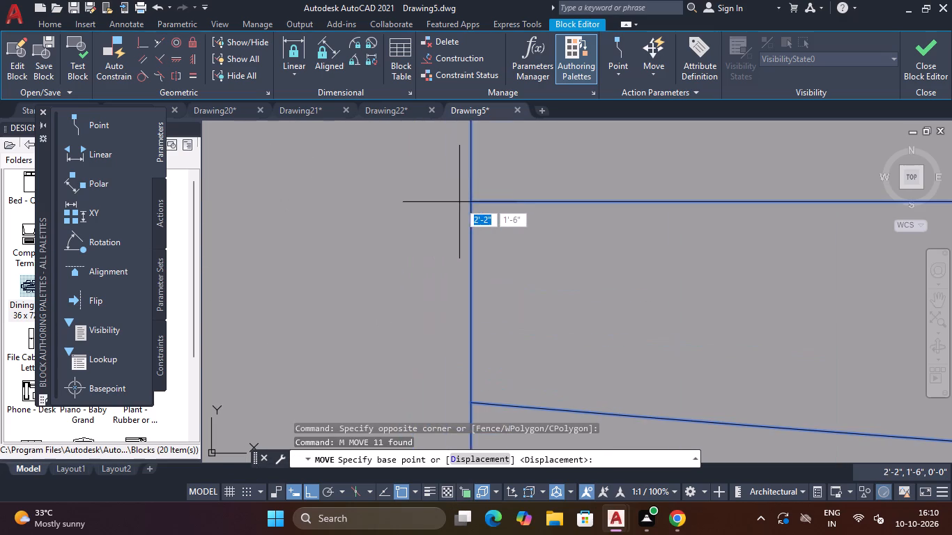
left_click(473, 204)
scroll(459, 205, "down", 5)
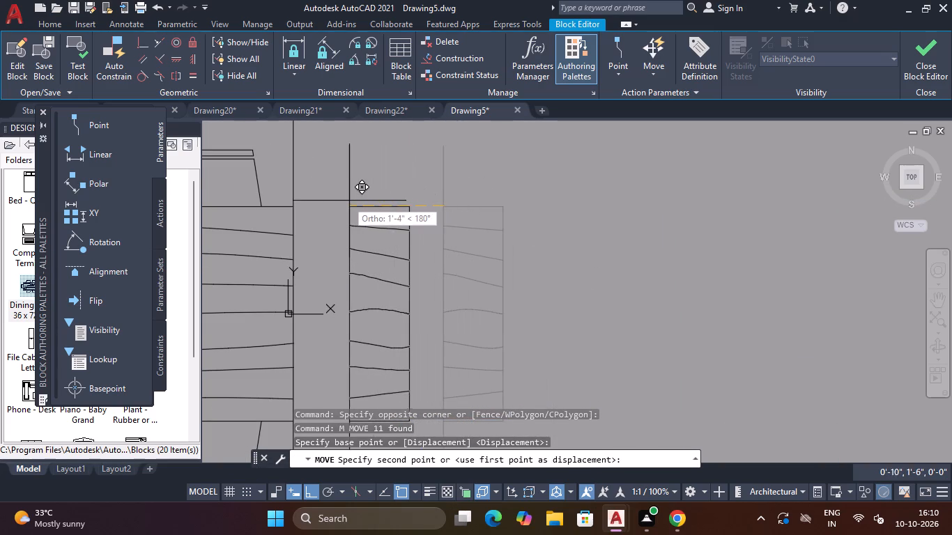
left_click(295, 208)
scroll(333, 207, "down", 3)
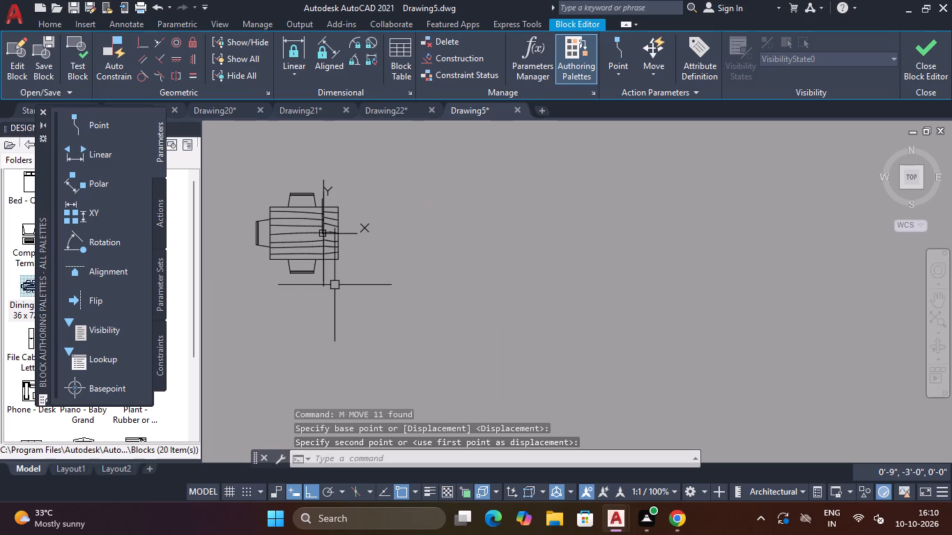
Erase the two overlapping vertical cutting lines at the seam between the joined table sections.
left_click(333, 284)
left_click(318, 286)
key("Delete")
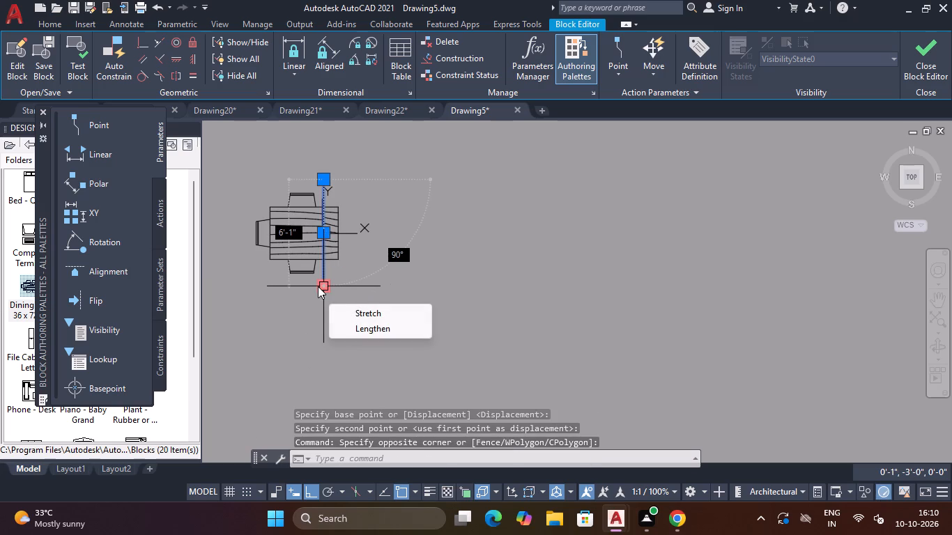
key("Delete")
key("Delete")
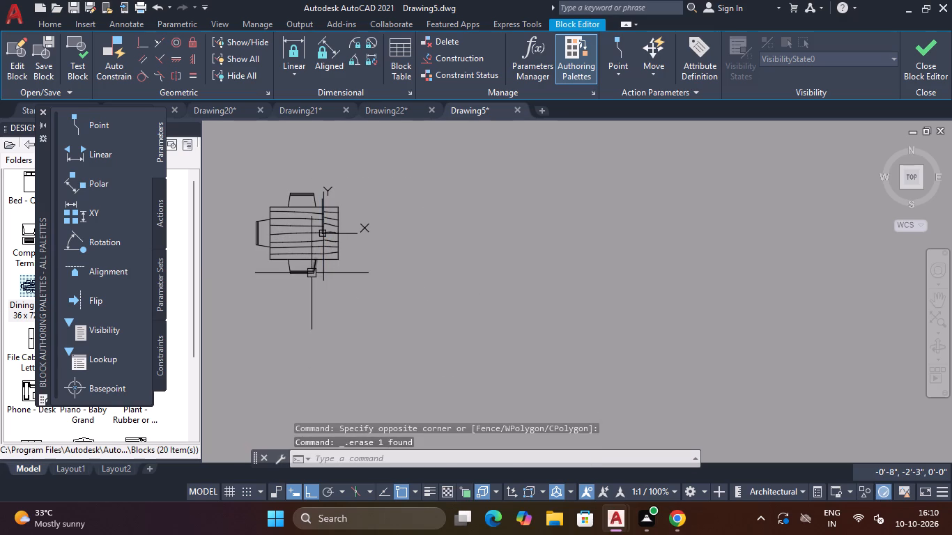
scroll(312, 273, "up", 2)
left_click_drag(364, 264, 352, 270)
left_click(335, 285)
key("Delete")
scroll(353, 263, "down", 1)
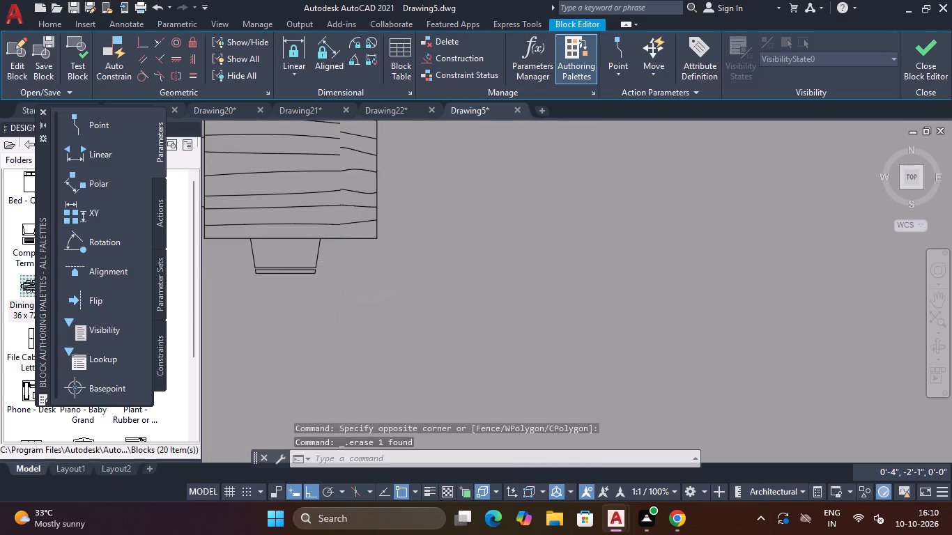
Erase the chair at the table's western end.
scroll(353, 263, "down", 2)
scroll(312, 231, "up", 3)
left_click(312, 211)
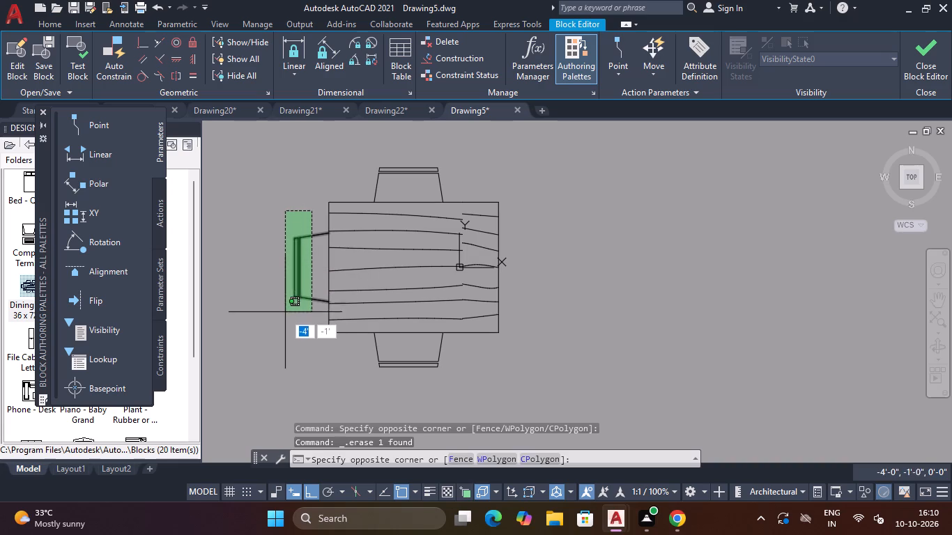
left_click(284, 325)
key("Delete")
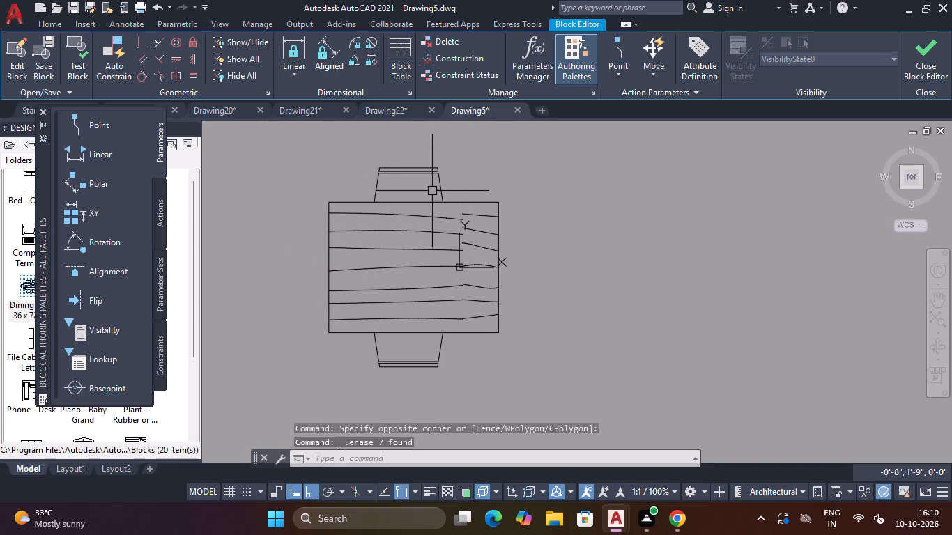
Erase the seven short wood-grain segments in the tabletop's eastern section.
scroll(452, 209, "up", 3)
scroll(532, 224, "down", 3)
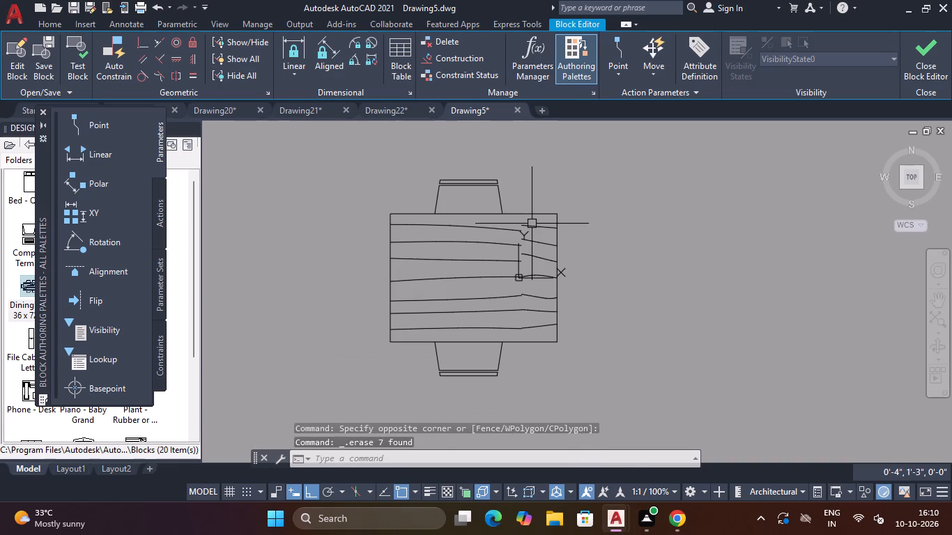
left_click(535, 220)
left_click(533, 341)
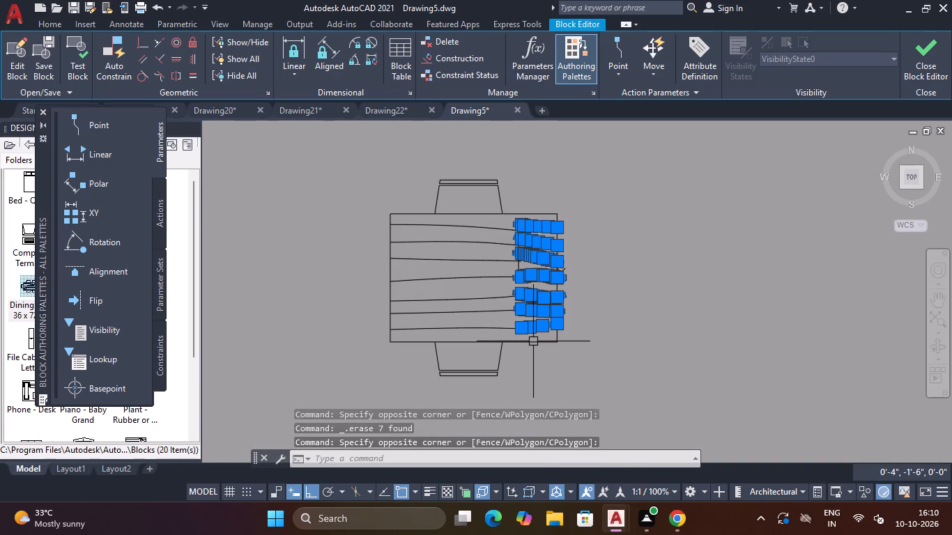
key("Delete")
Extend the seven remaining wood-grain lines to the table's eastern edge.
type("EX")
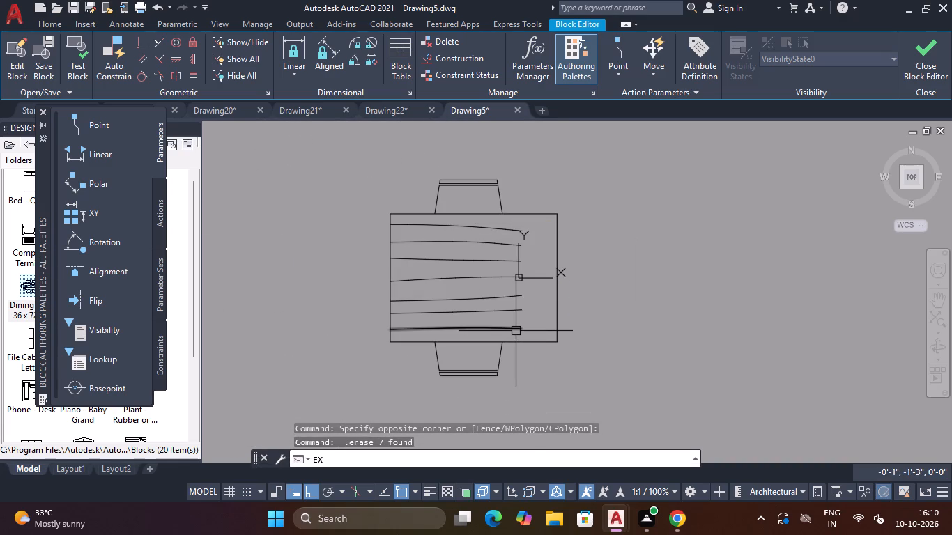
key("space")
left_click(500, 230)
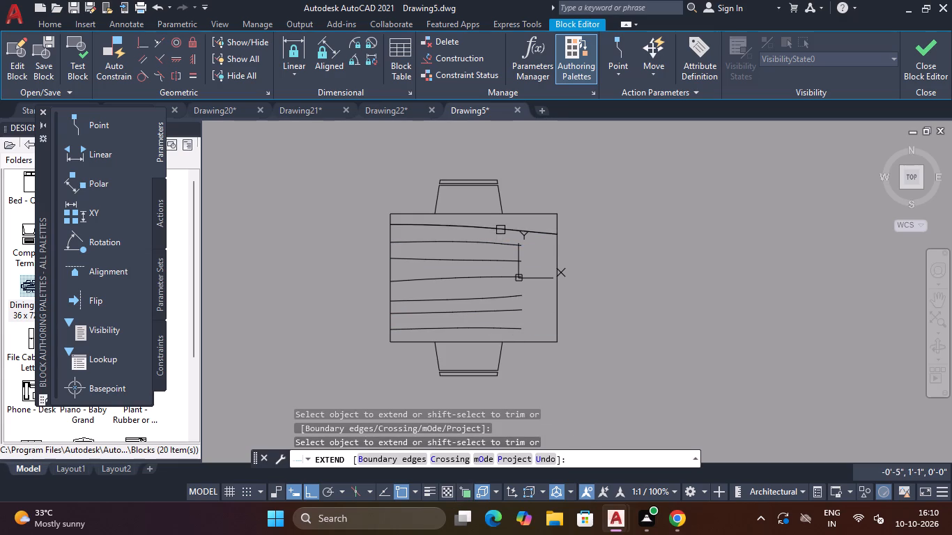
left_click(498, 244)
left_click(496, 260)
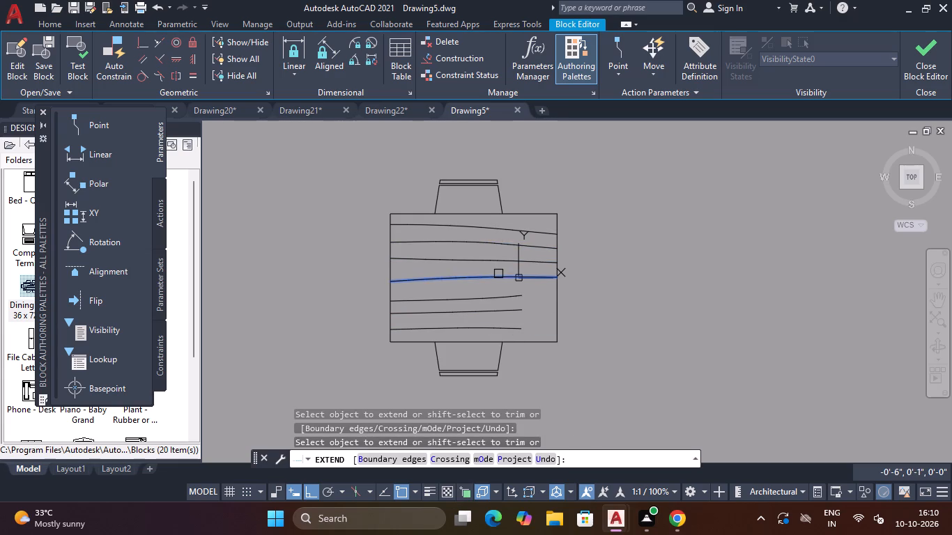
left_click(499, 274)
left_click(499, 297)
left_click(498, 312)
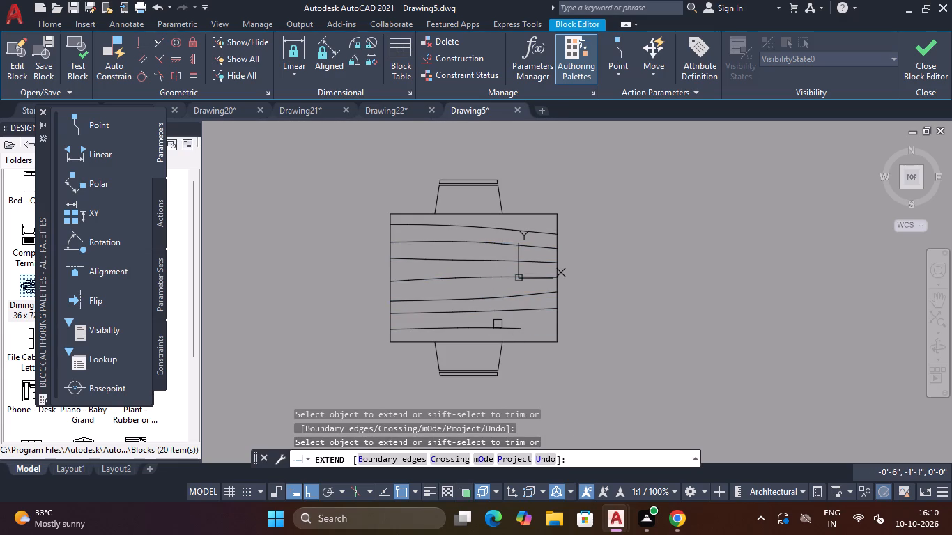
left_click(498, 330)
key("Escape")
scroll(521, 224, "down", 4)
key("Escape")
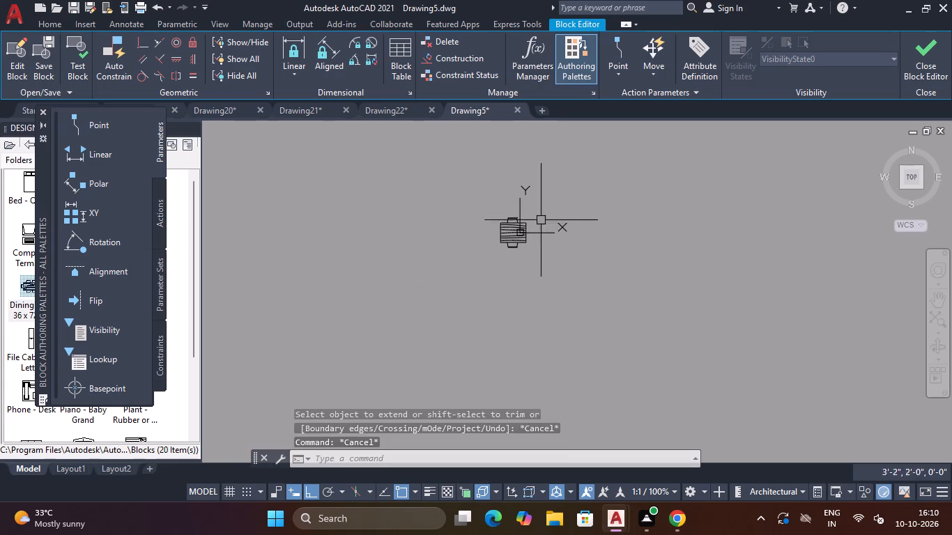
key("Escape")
Erase all seven wood-grain lines from the tabletop, leaving only the table outline and two chairs.
scroll(528, 221, "up", 3)
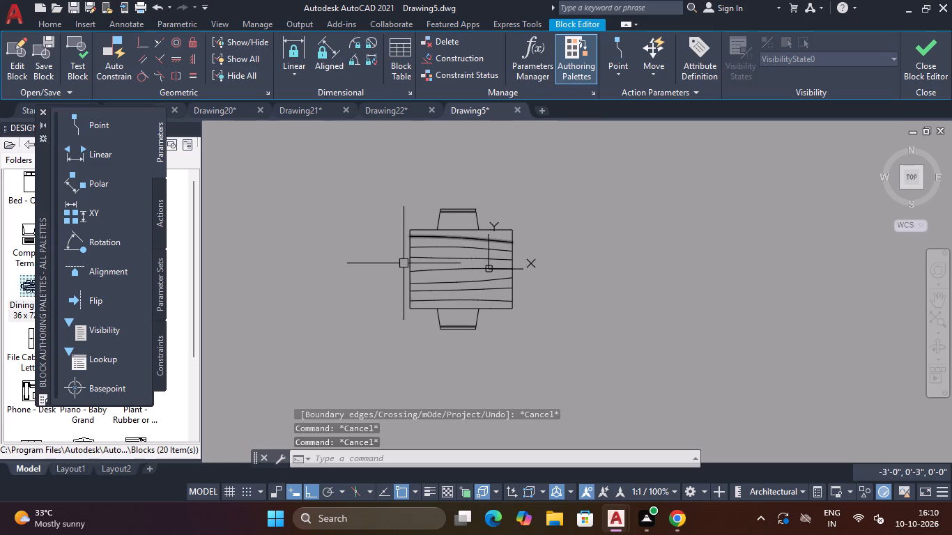
scroll(445, 243, "up", 3)
left_click(504, 214)
scroll(473, 319, "down", 2)
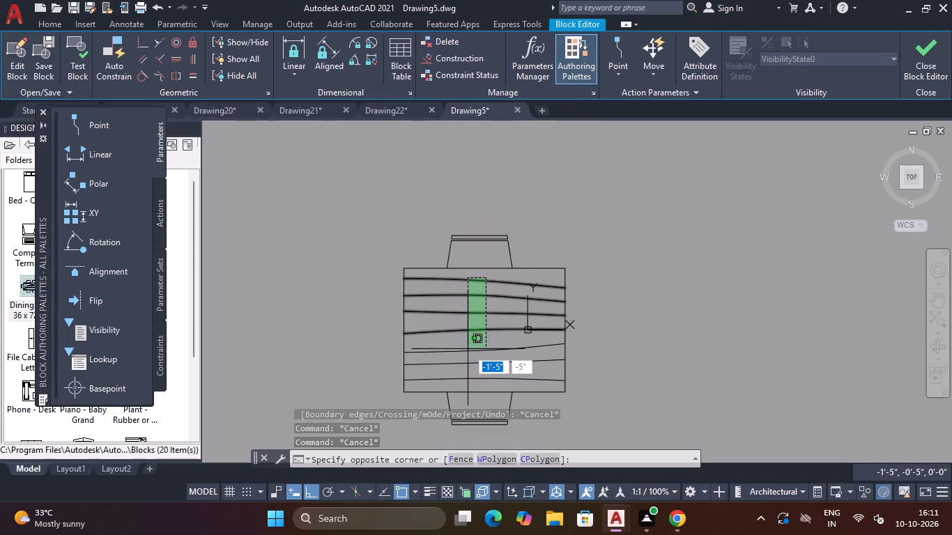
left_click(460, 385)
key("Delete")
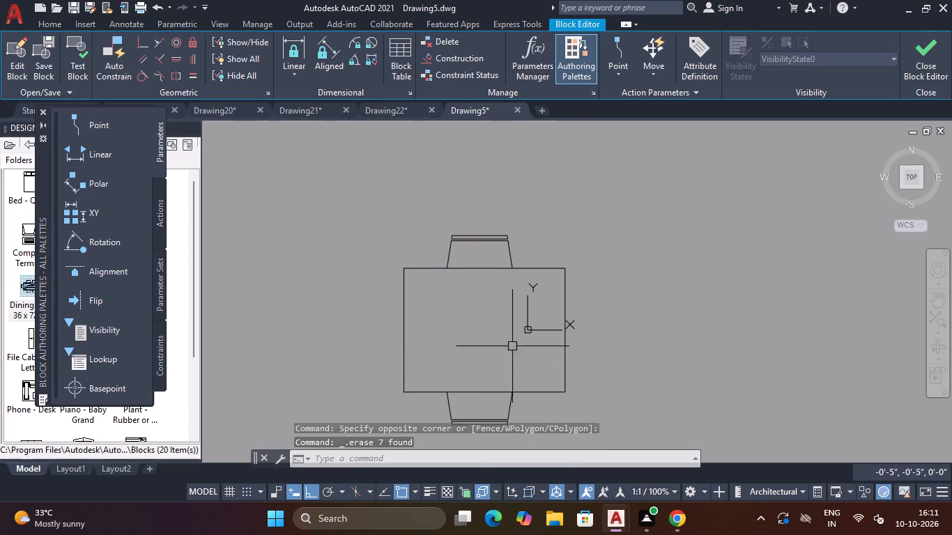
Close the Block Editor and save the changes to the dining set block.
scroll(521, 331, "down", 2)
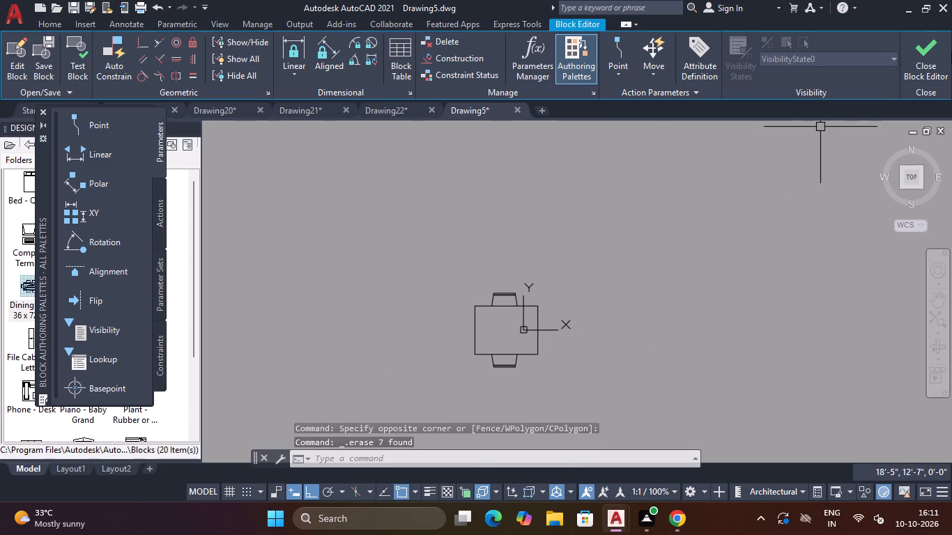
left_click(930, 61)
left_click(516, 226)
Move the shortened dining set block into the middle of the central room west of the bathrooms, with Ortho off.
scroll(517, 286, "down", 3)
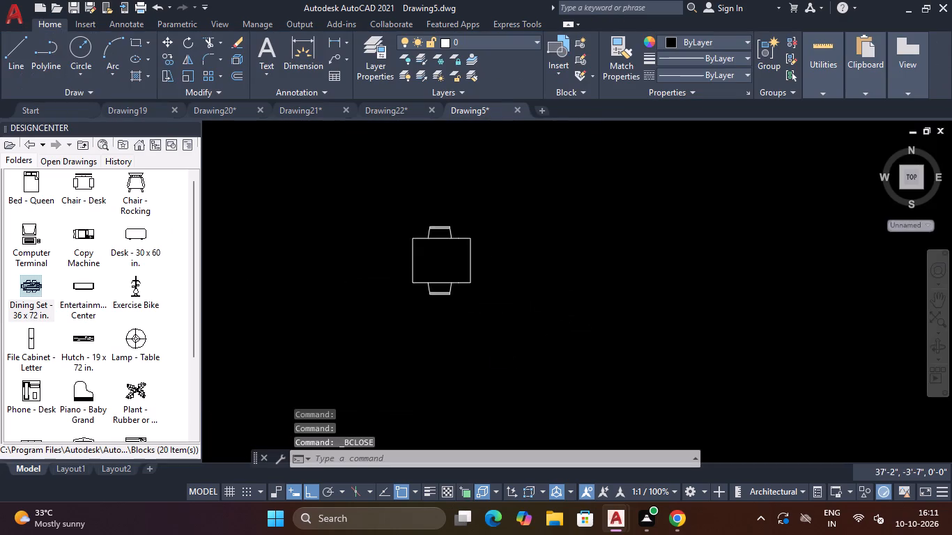
left_click(502, 233)
left_click(445, 326)
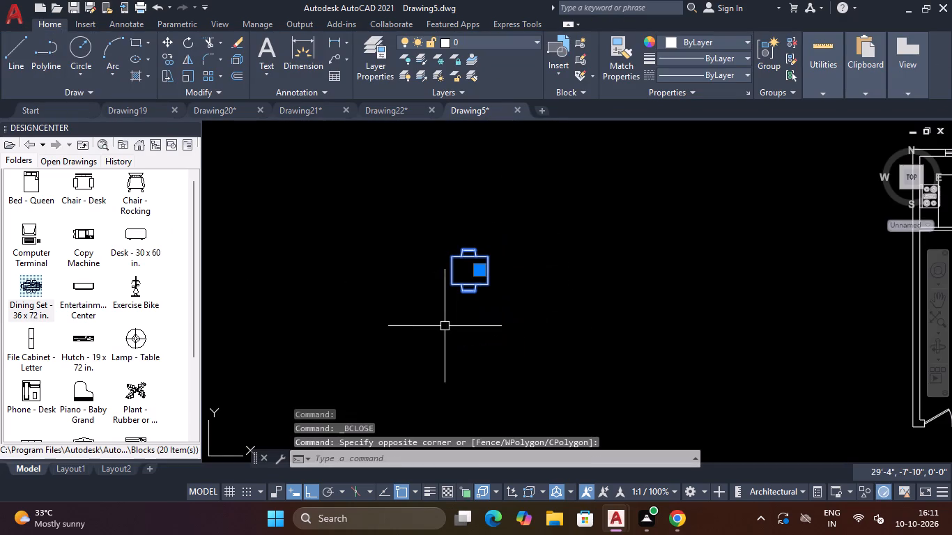
type("M")
key("space")
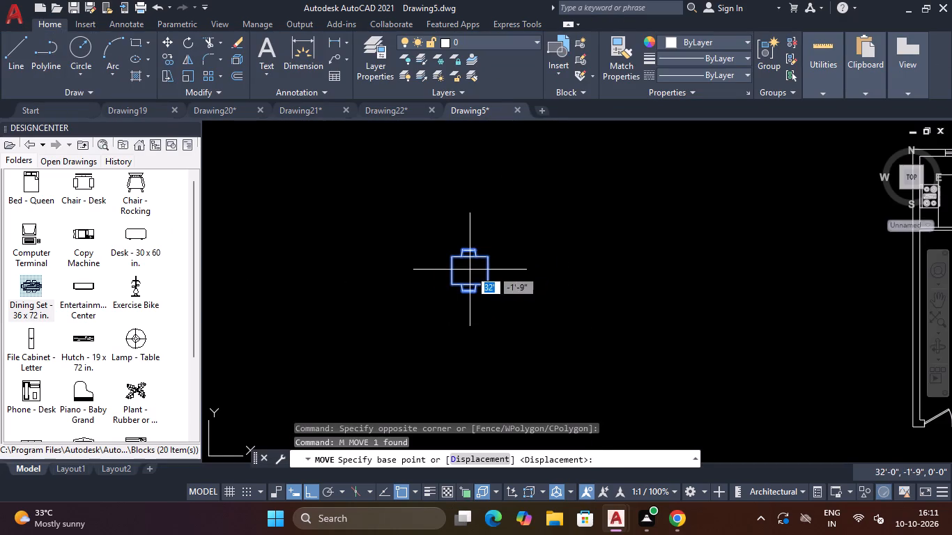
left_click(468, 270)
scroll(494, 278, "down", 2)
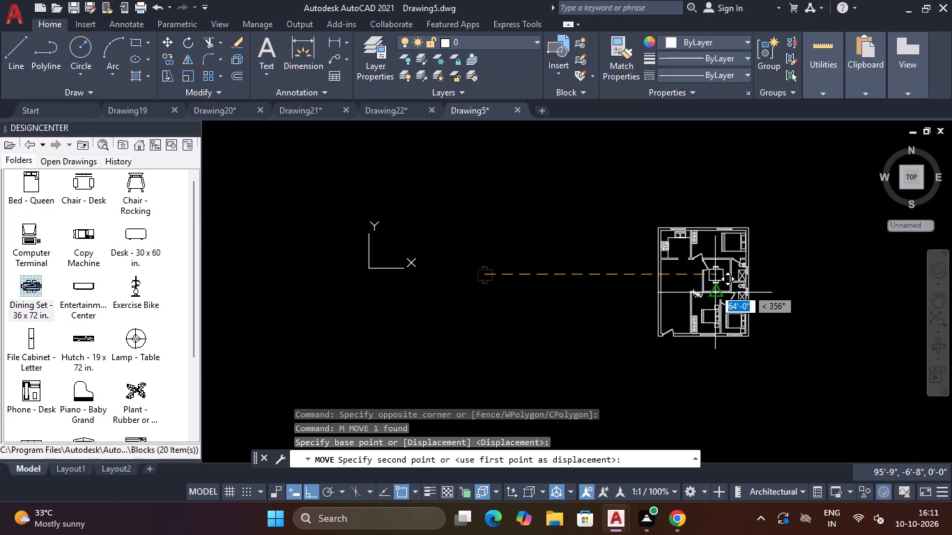
key("F8")
scroll(714, 288, "up", 3)
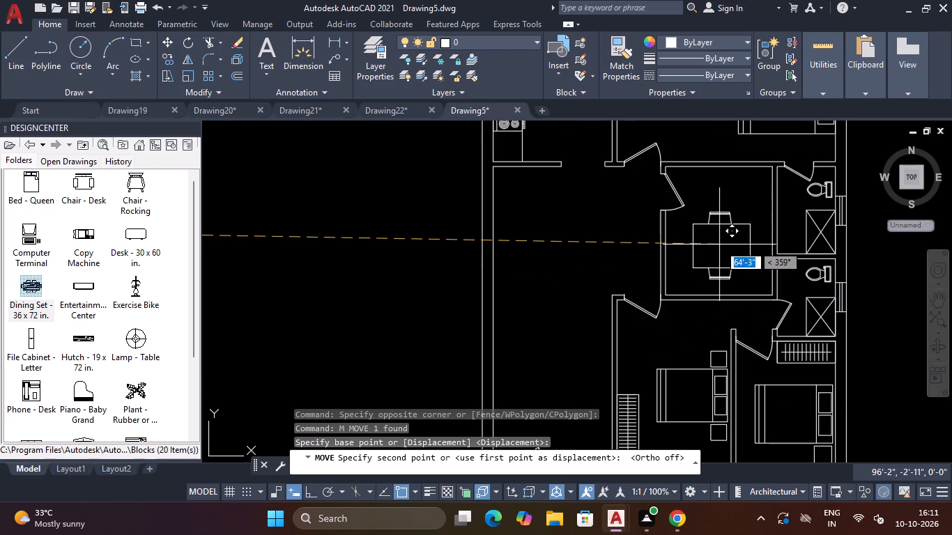
scroll(721, 242, "up", 2)
scroll(716, 244, "down", 1)
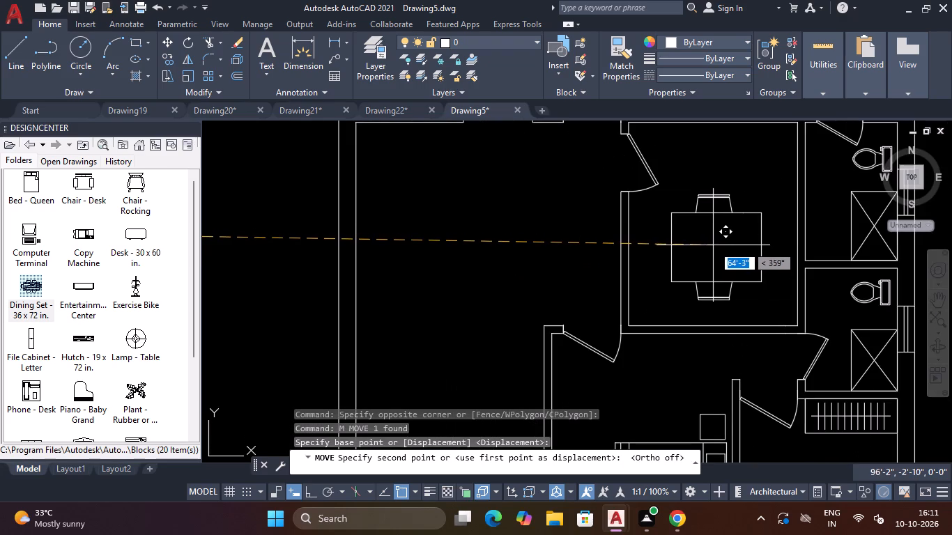
left_click(715, 247)
scroll(715, 247, "down", 2)
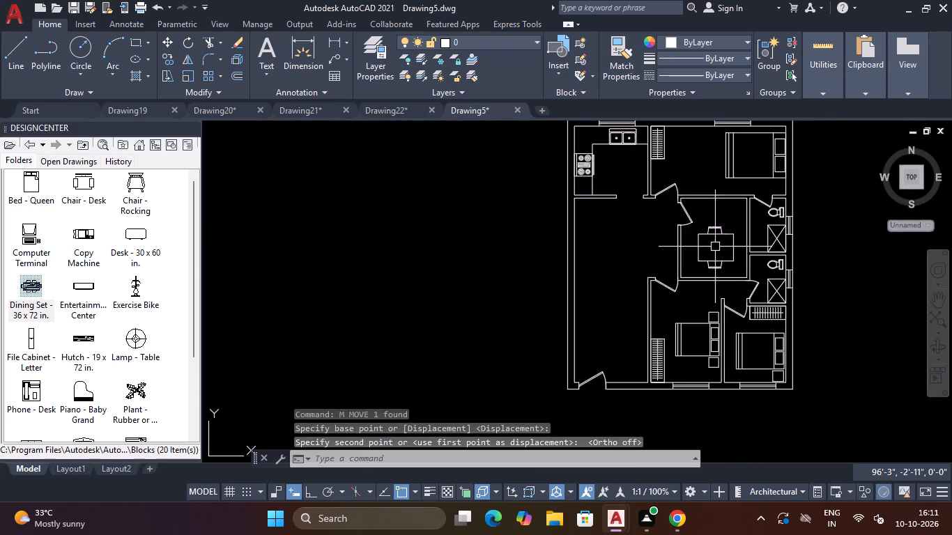
Insert another Dining Set - 36 x 72 in. block from DesignCenter into the empty area west of the house plan.
key("Escape")
scroll(633, 254, "down", 1)
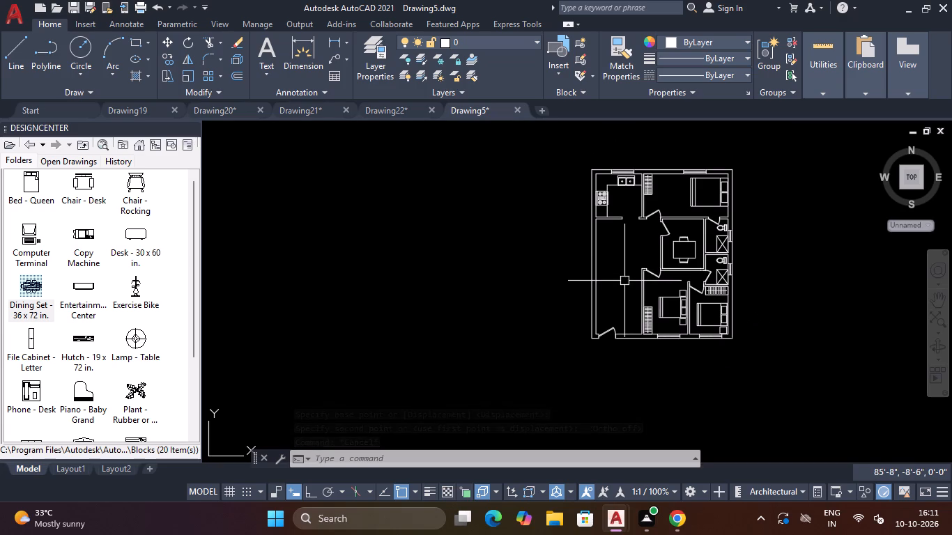
scroll(624, 281, "down", 1)
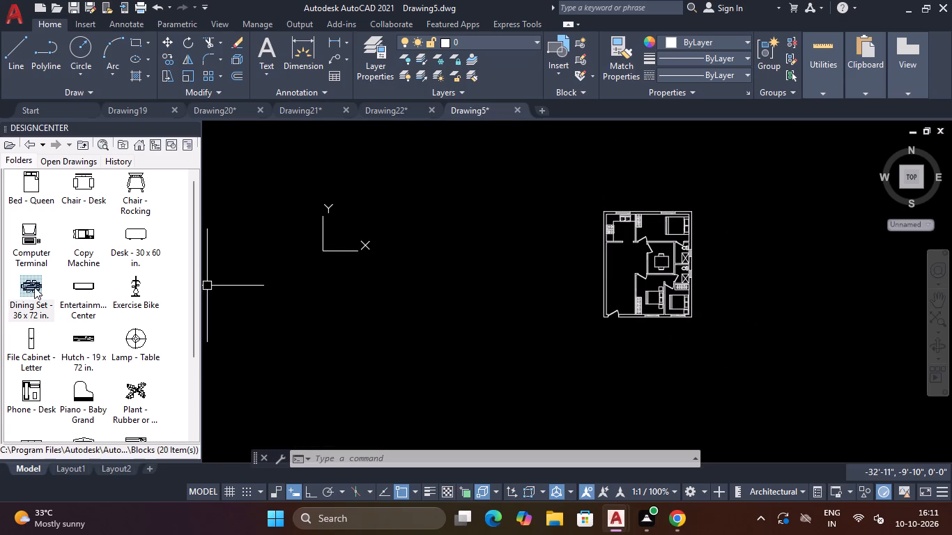
left_click_drag(34, 287, 419, 222)
Explode the newly inserted dining set block into separate objects.
scroll(413, 222, "up", 1)
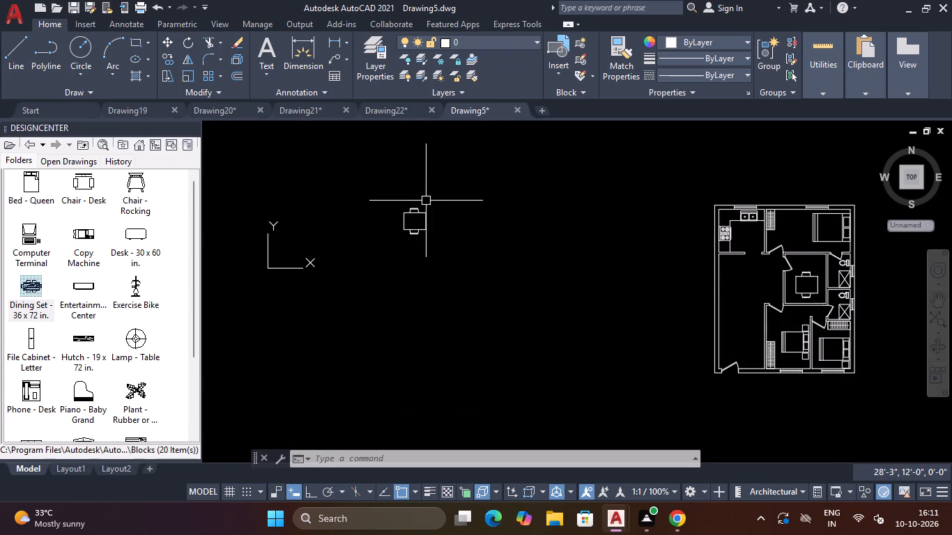
scroll(426, 201, "up", 4)
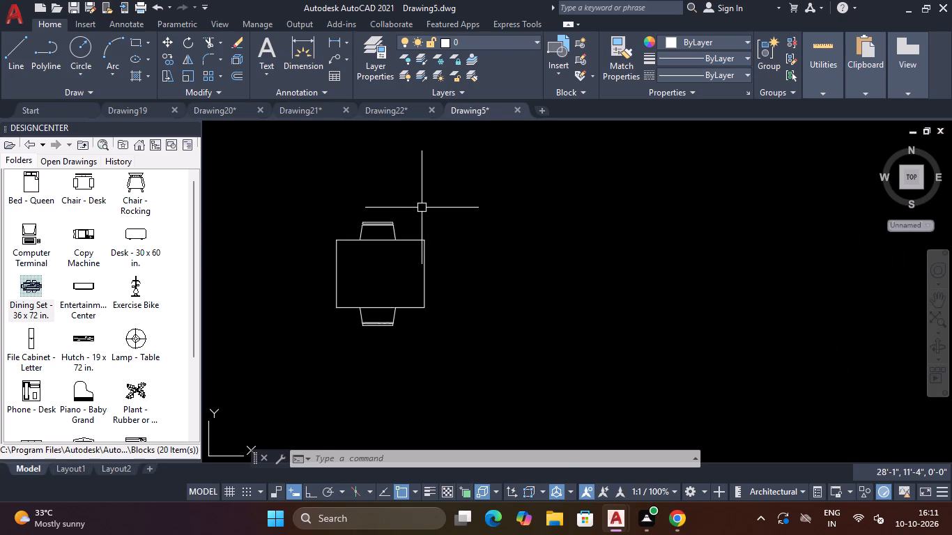
left_click(399, 218)
left_click(292, 250)
key("Escape")
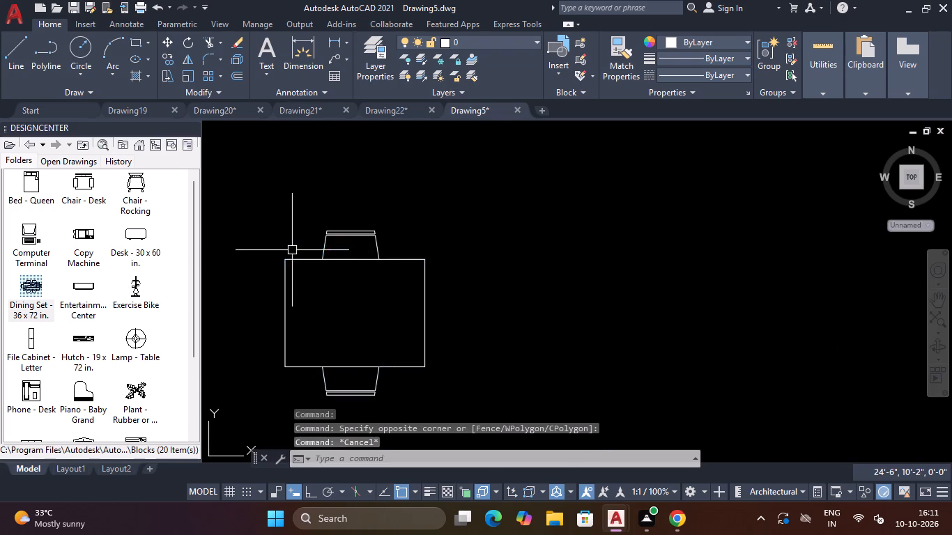
left_click(327, 245)
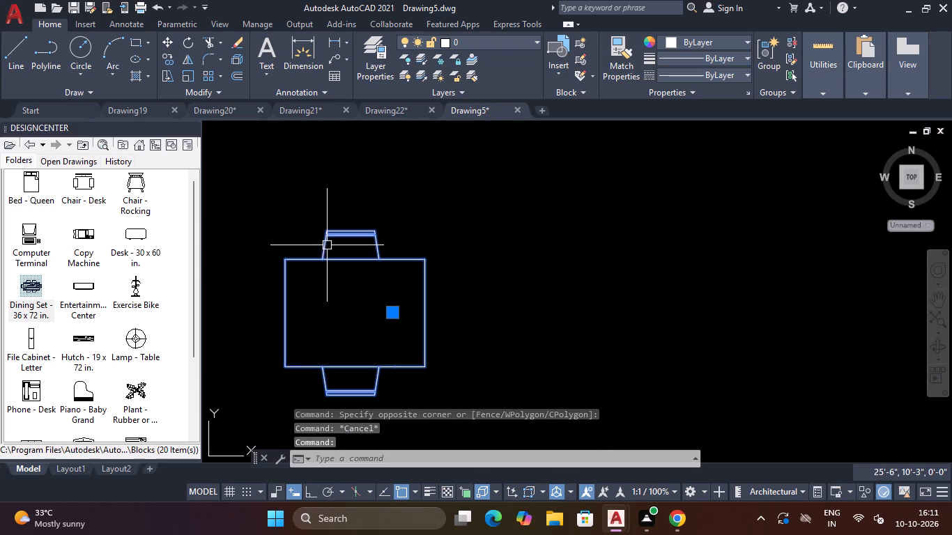
key("e")
type("XP")
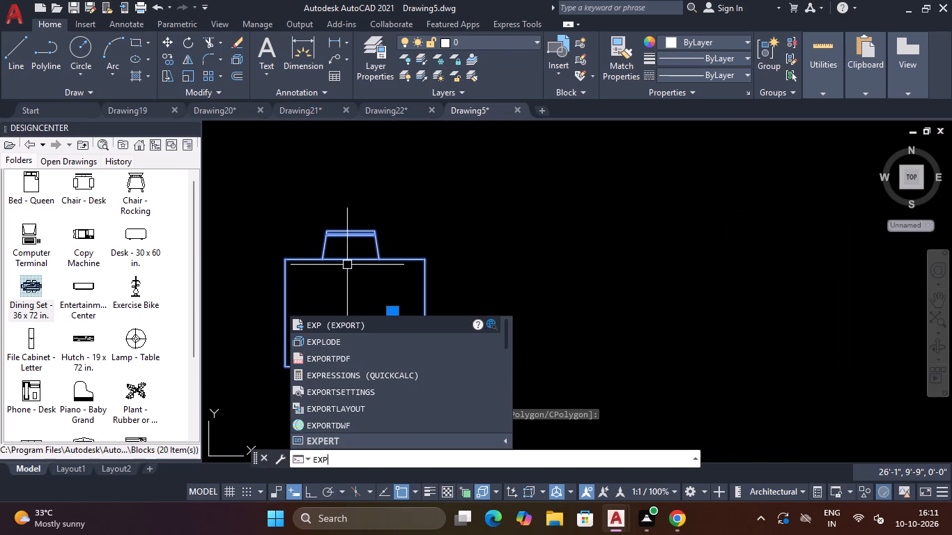
key("Down")
key("Return")
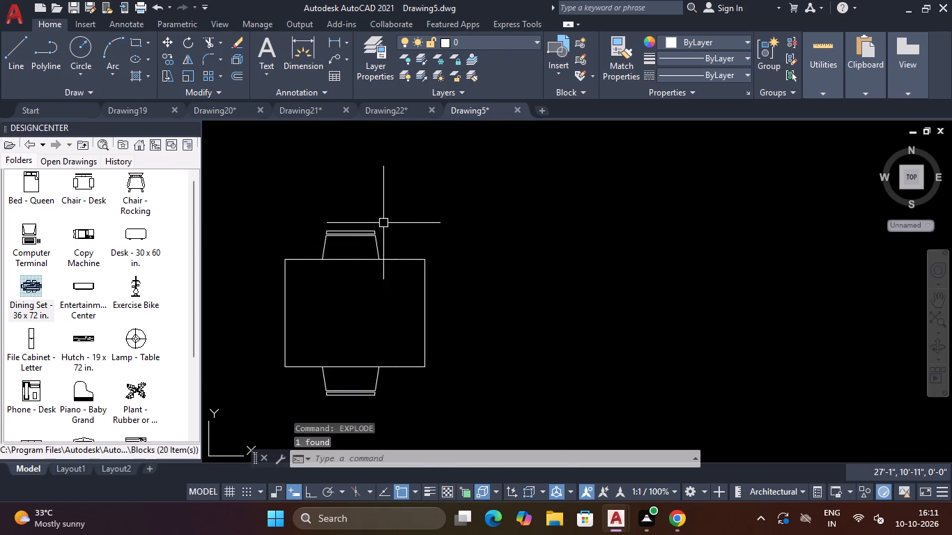
Copy the chair on the table's northern side to the empty space east of the table.
left_click(384, 222)
left_click(318, 251)
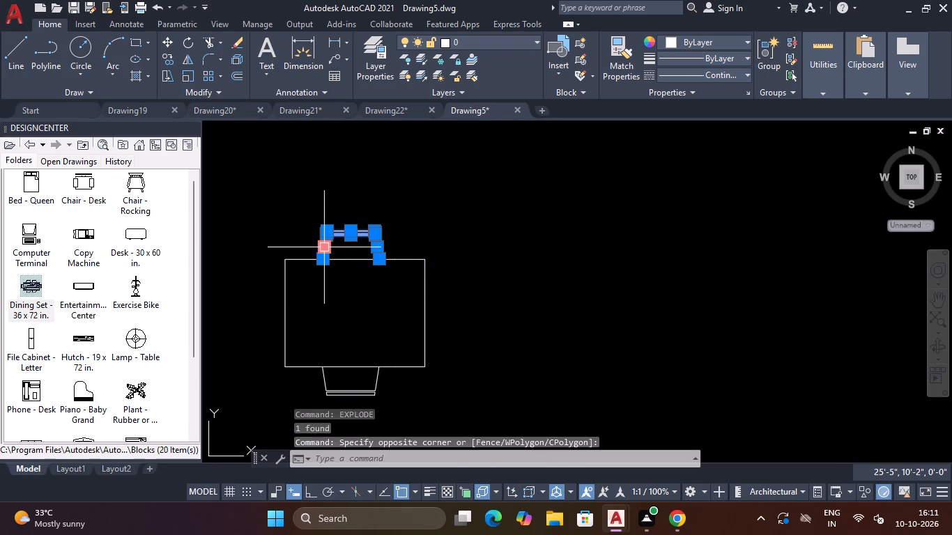
type("CO")
key("Return")
left_click(345, 233)
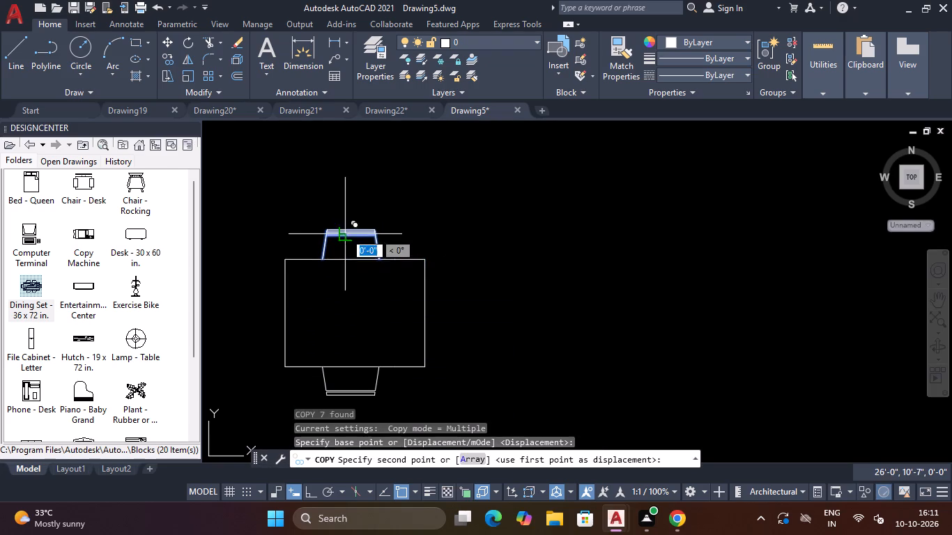
left_click(597, 240)
key("Escape")
Rotate the copied chair 270 degrees about its back corner with Ortho on, so its back faces east.
left_click(675, 219)
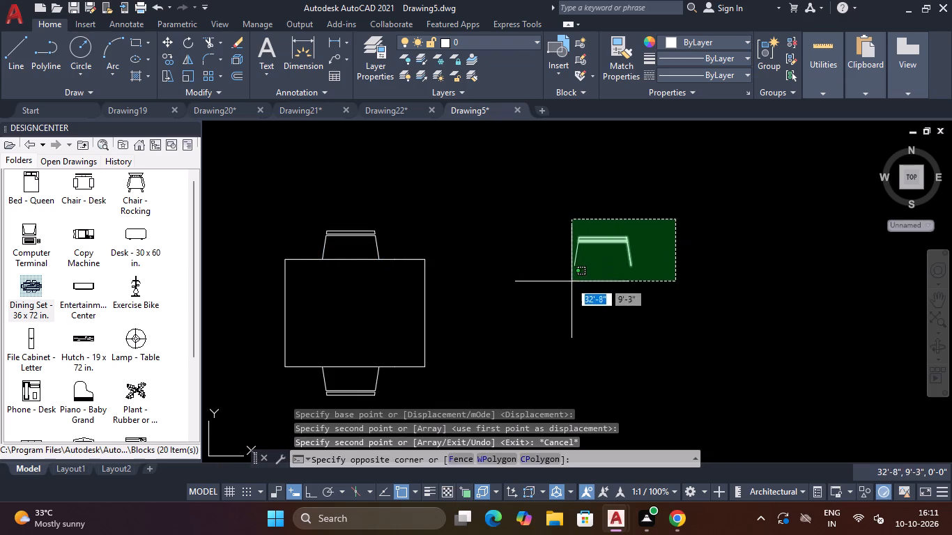
left_click(565, 284)
type("RO")
key("Return")
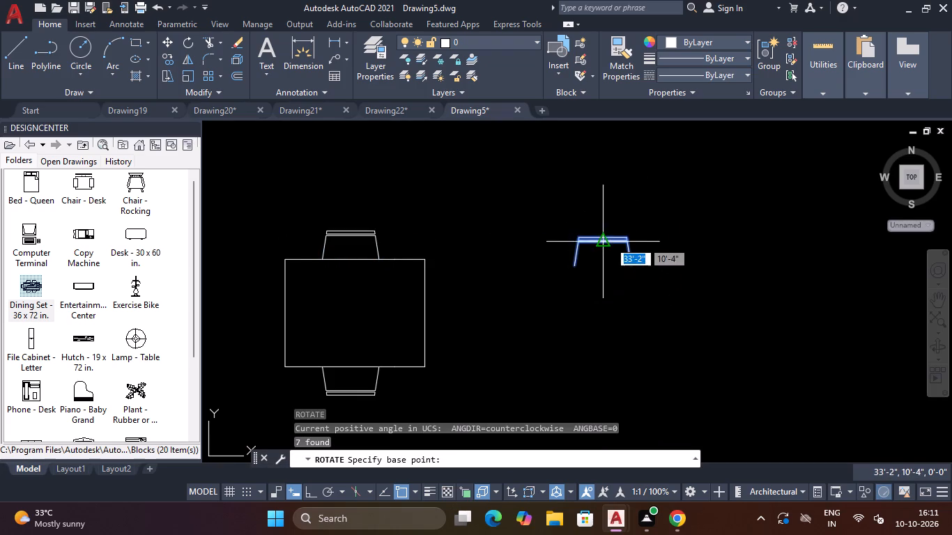
left_click(627, 237)
key("F8")
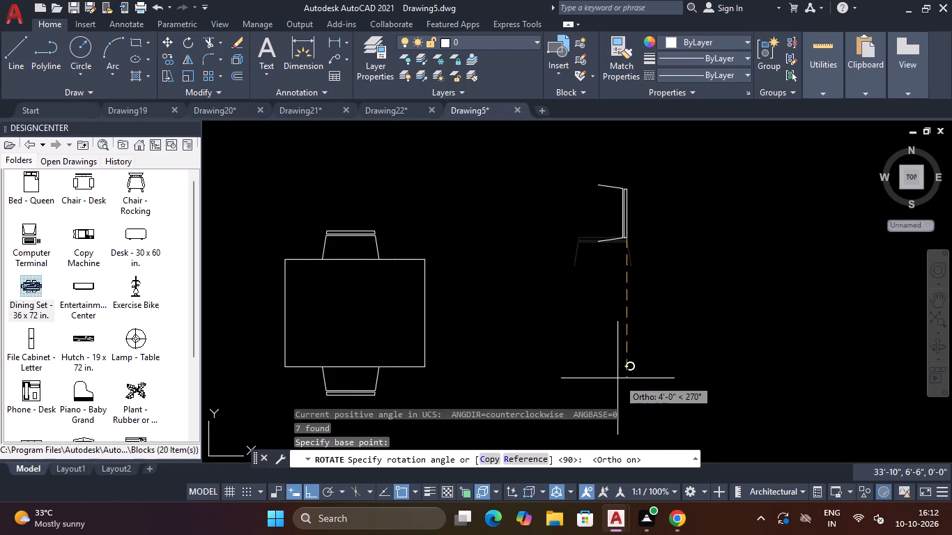
left_click(611, 362)
left_click(663, 111)
key("Escape")
Move the rotated chair against the table's eastern edge with Ortho off.
left_click(648, 160)
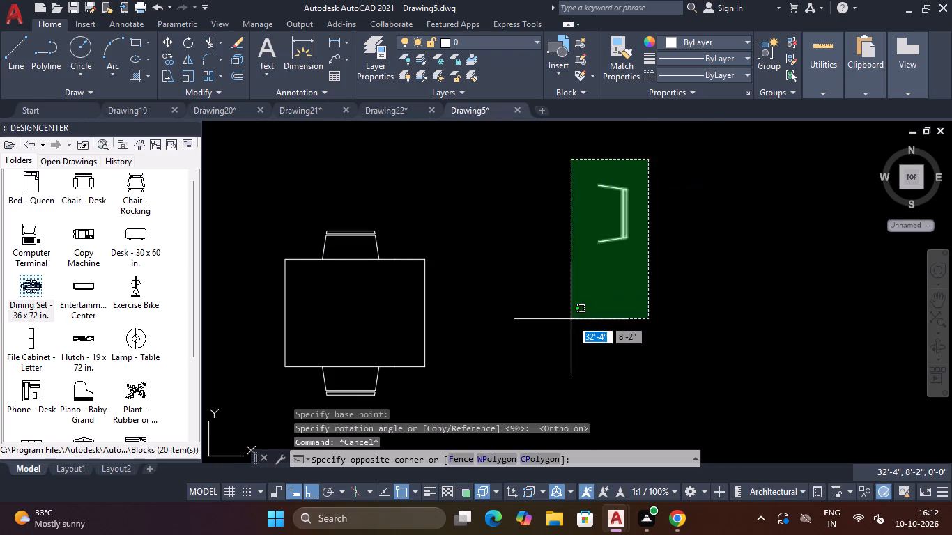
left_click(571, 319)
type("M")
key("space")
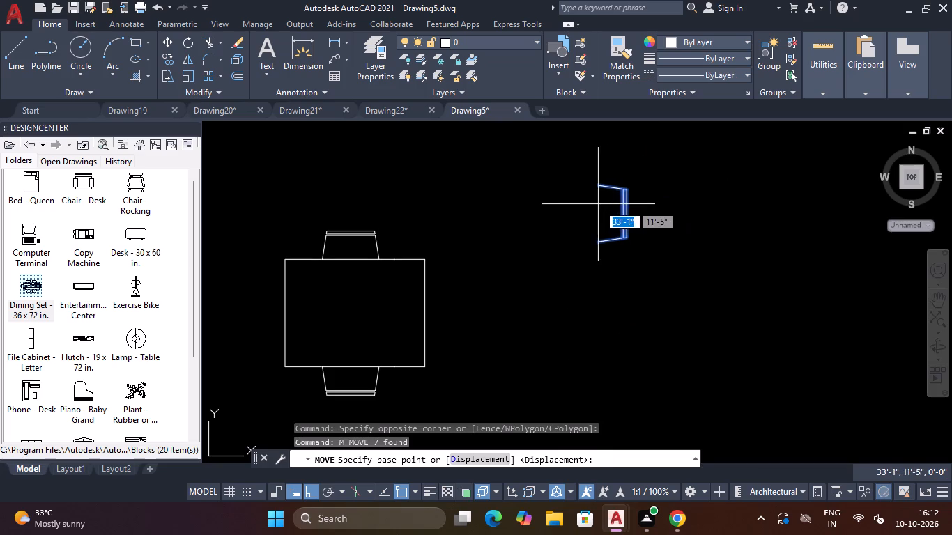
left_click(629, 210)
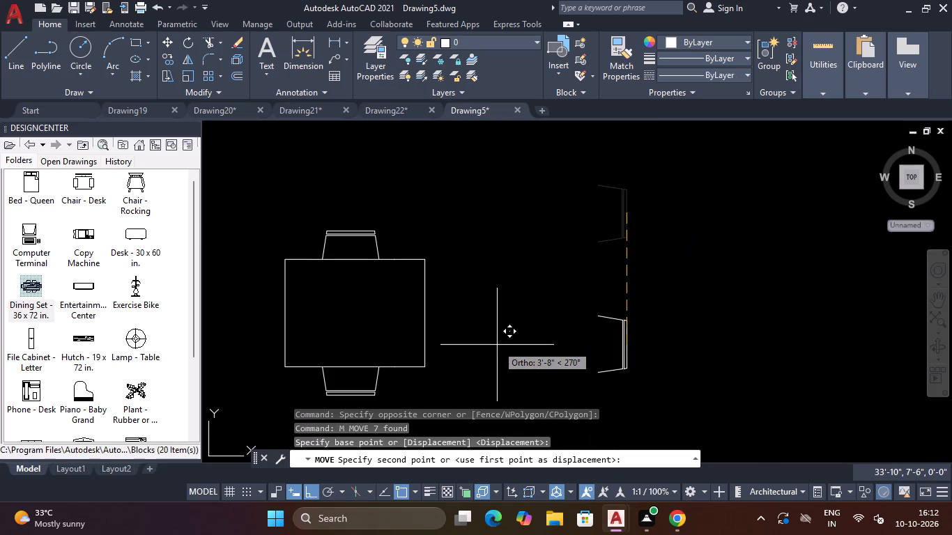
key("F8")
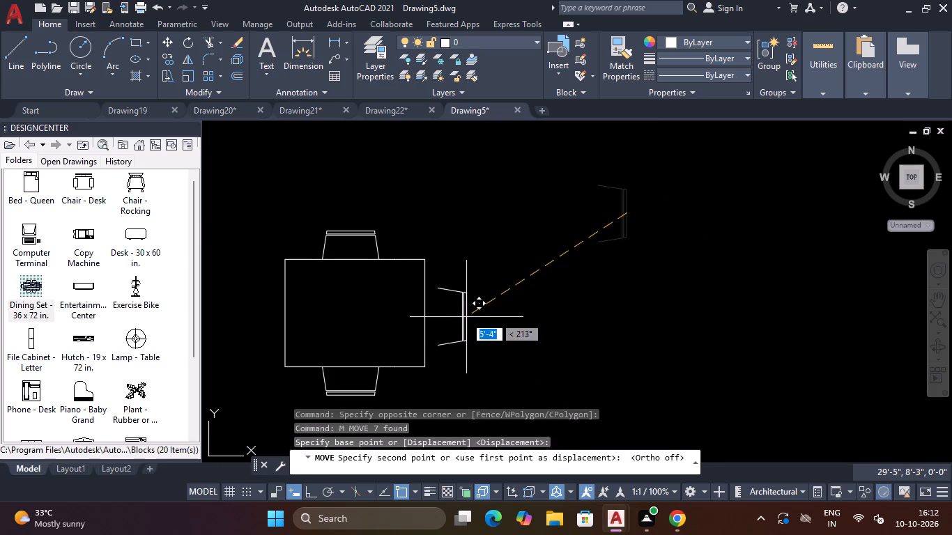
left_click(453, 306)
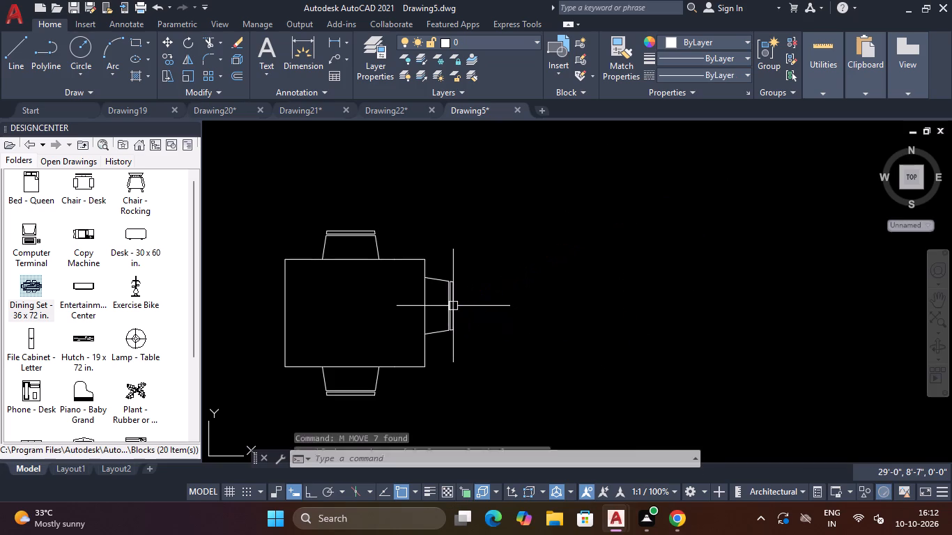
Copy the eastern chair to just outside the table's western edge.
left_click(461, 261)
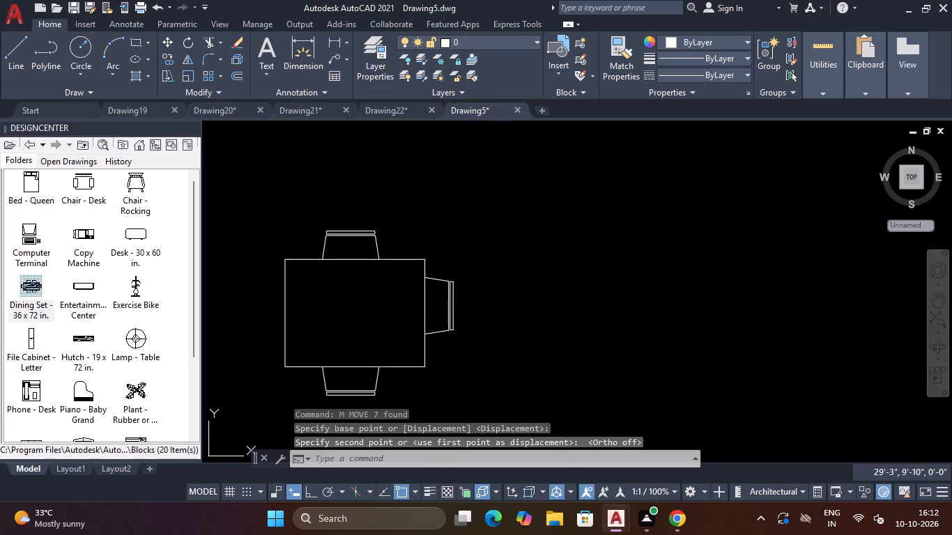
left_click(442, 387)
type("CO")
key("Return")
left_click(450, 304)
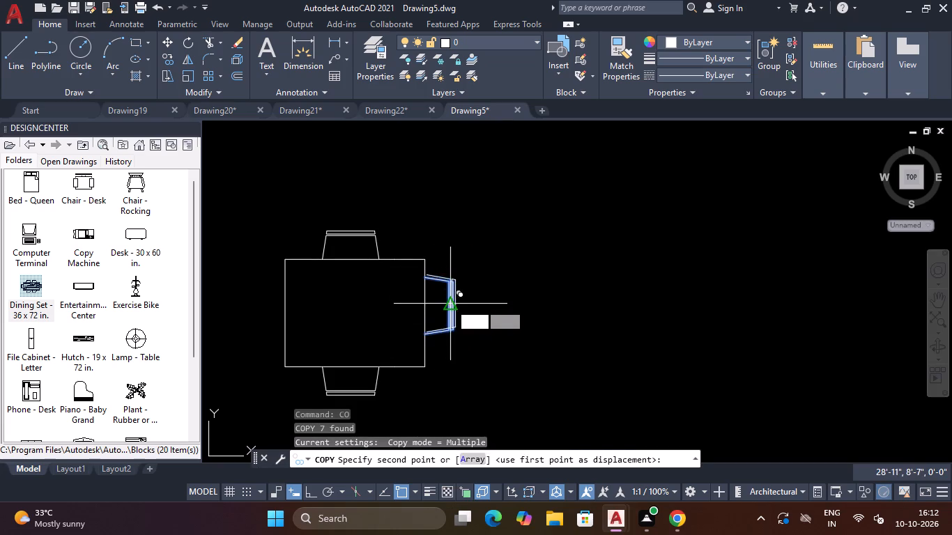
left_click(271, 311)
key("Escape")
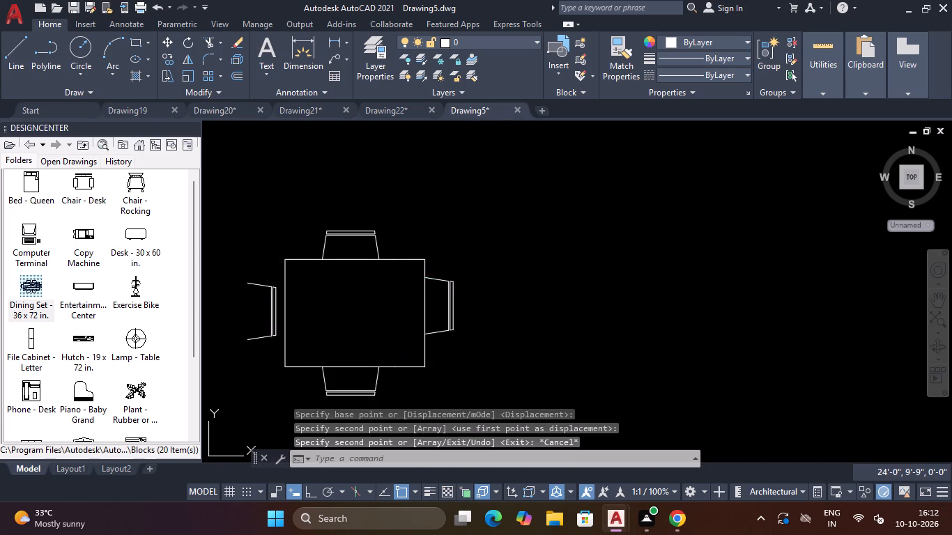
Rotate the western chair copy 180 degrees about its back corner with Ortho on, so its back faces west.
left_click(272, 262)
left_click(250, 361)
key("Escape")
scroll(278, 290, "up", 2)
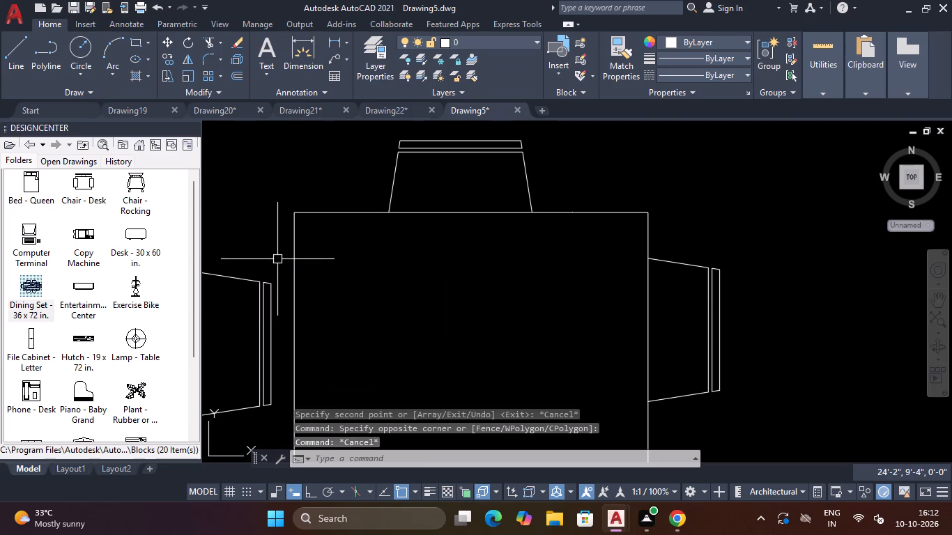
left_click(277, 259)
left_click(235, 418)
scroll(234, 418, "down", 4)
scroll(400, 361, "down", 3)
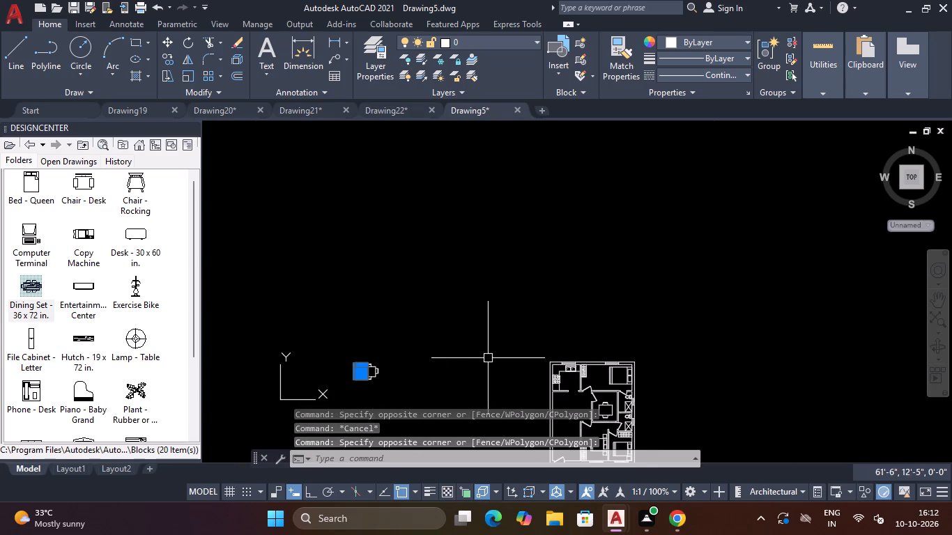
scroll(341, 390, "up", 4)
scroll(405, 318, "up", 3)
scroll(411, 302, "down", 1)
type("RO")
key("Return")
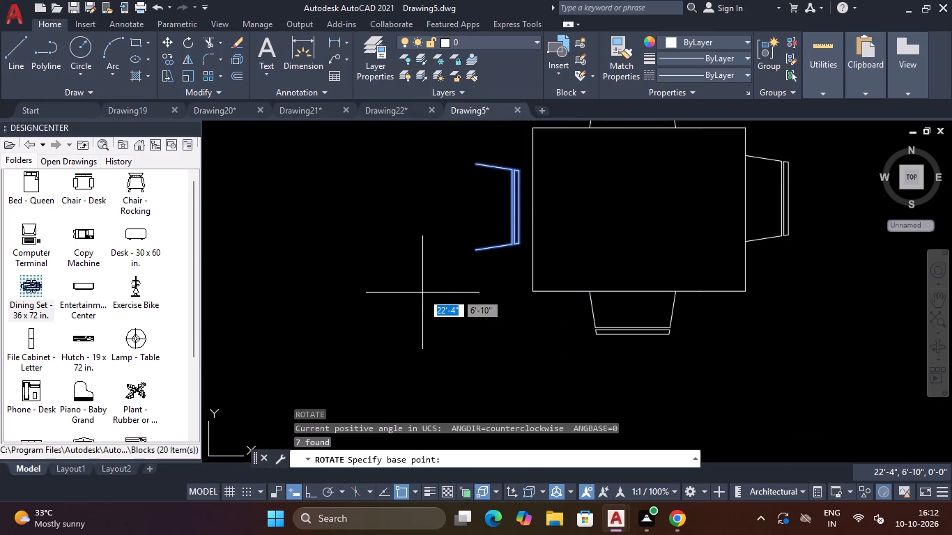
key("Return")
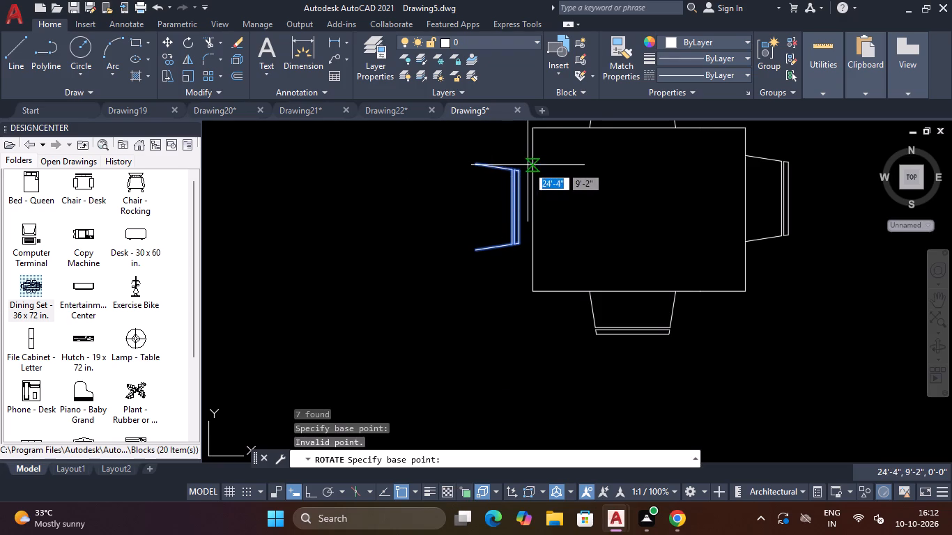
left_click(521, 170)
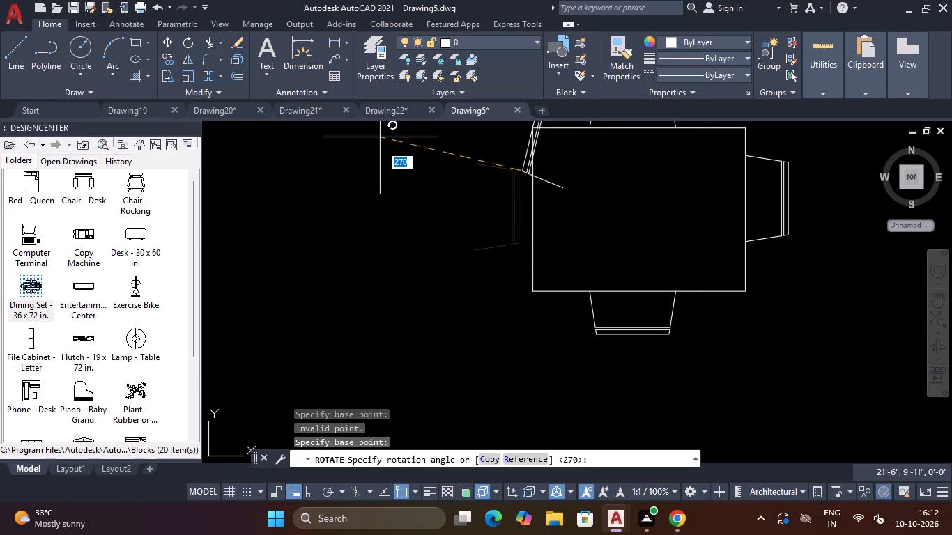
key("F8")
scroll(388, 179, "down", 4)
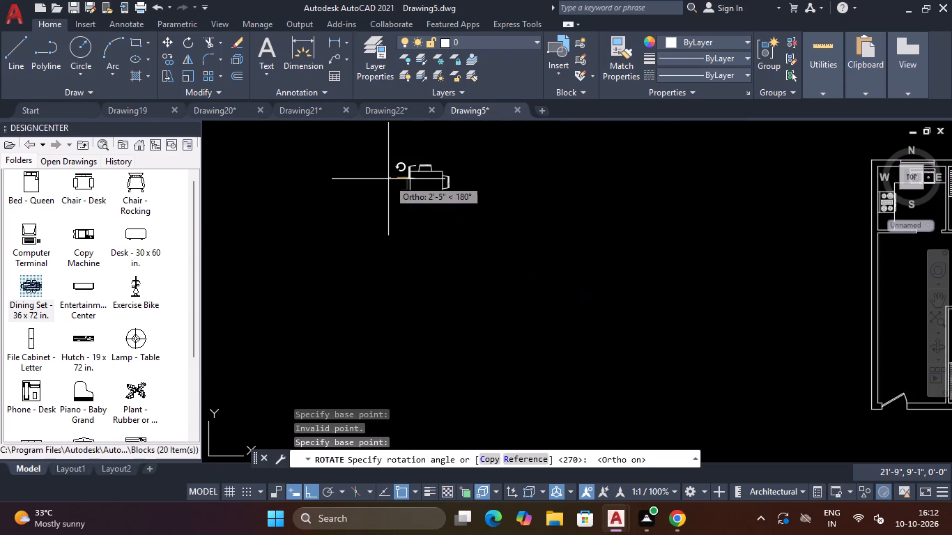
scroll(388, 179, "up", 3)
left_click(388, 179)
Move the rotated western chair against the middle of the table's western edge, with Ortho off for the placement.
scroll(454, 139, "up", 1)
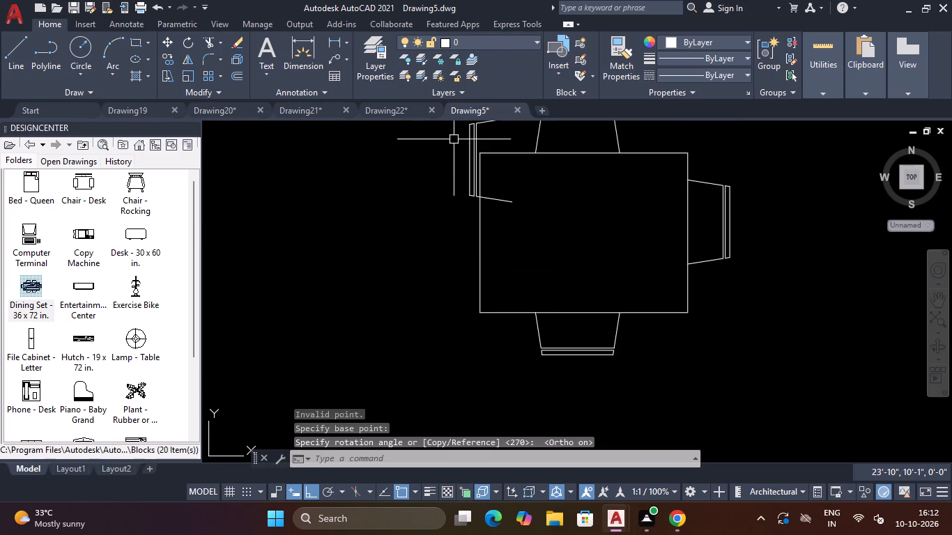
scroll(460, 122, "down", 3)
scroll(461, 121, "up", 2)
scroll(463, 131, "down", 3)
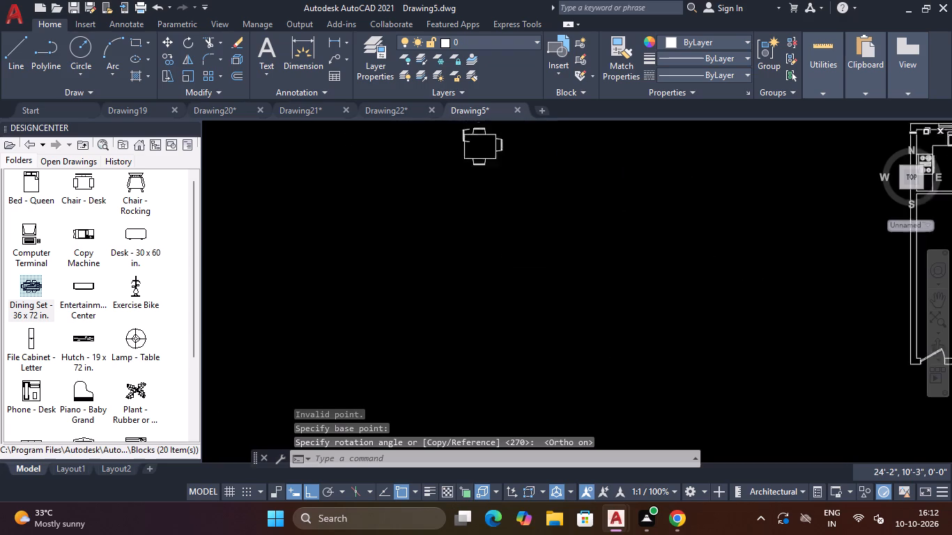
scroll(463, 131, "down", 1)
scroll(467, 122, "up", 4)
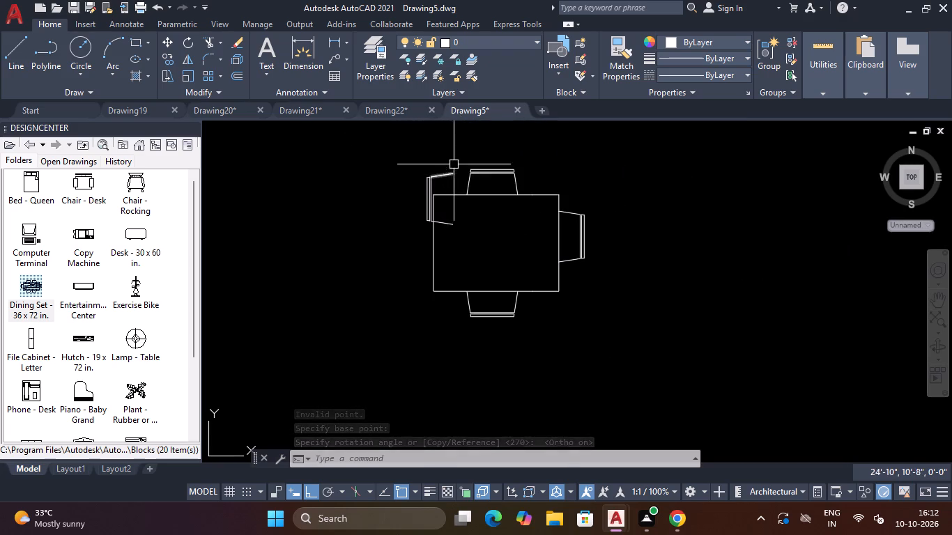
left_click(456, 162)
left_click(413, 185)
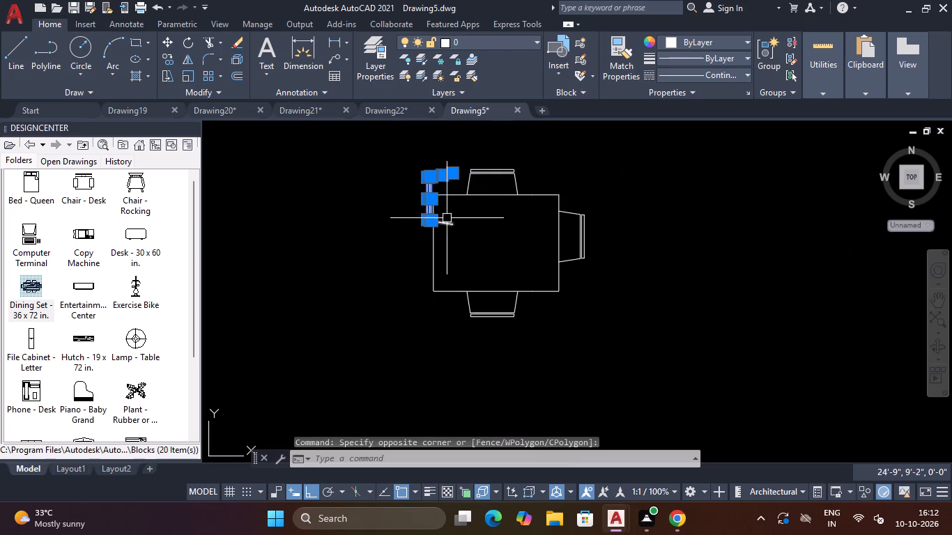
scroll(466, 217, "up", 2)
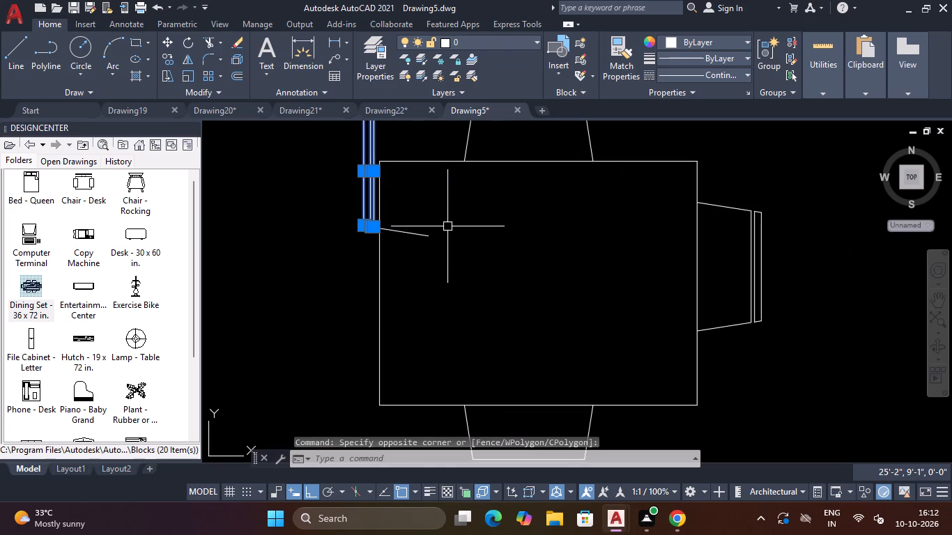
left_click(427, 209, "shift")
left_click(412, 240, "shift")
scroll(412, 240, "down", 2)
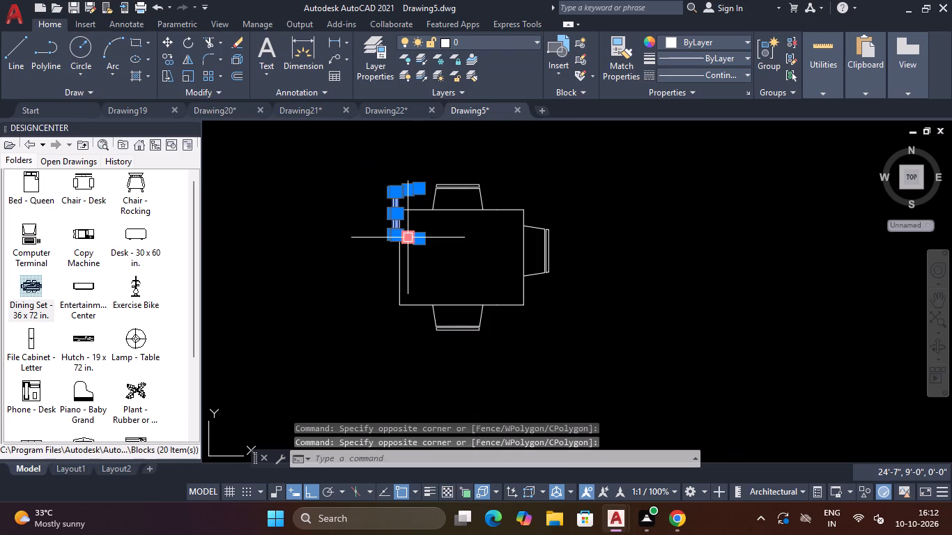
type("M")
key("space")
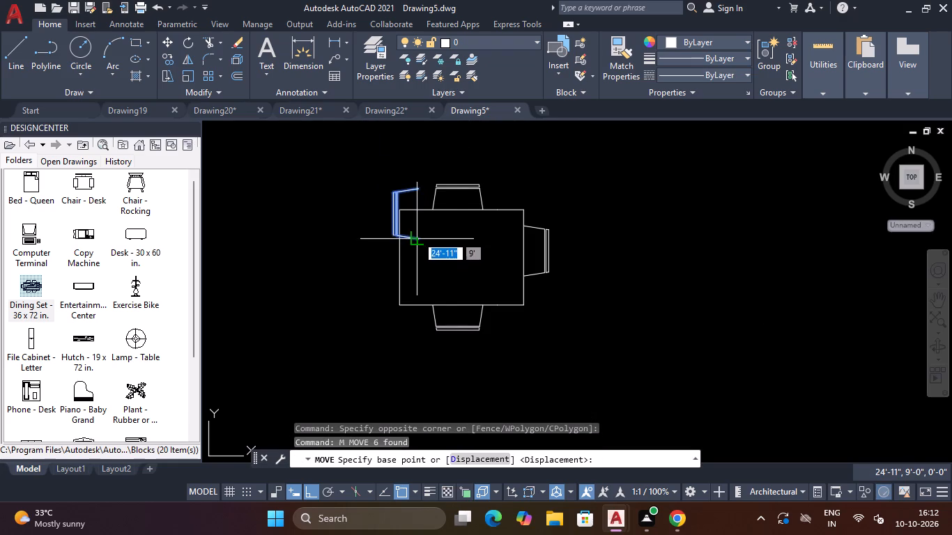
left_click(418, 240)
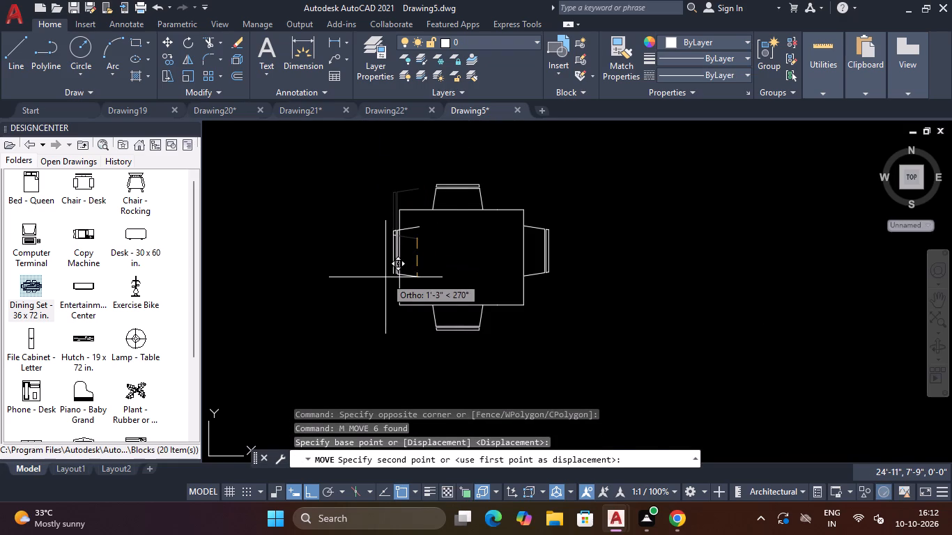
key("F8")
scroll(385, 277, "up", 1)
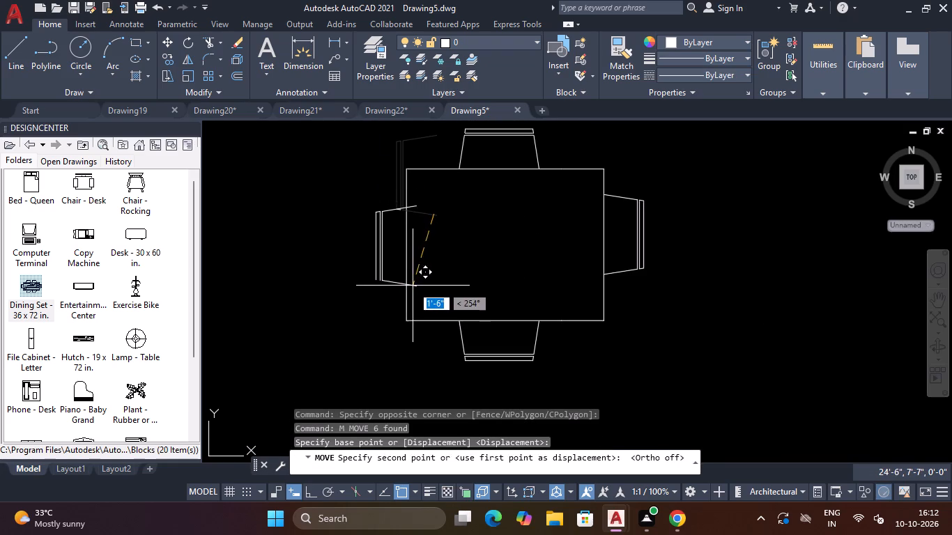
left_click(403, 274)
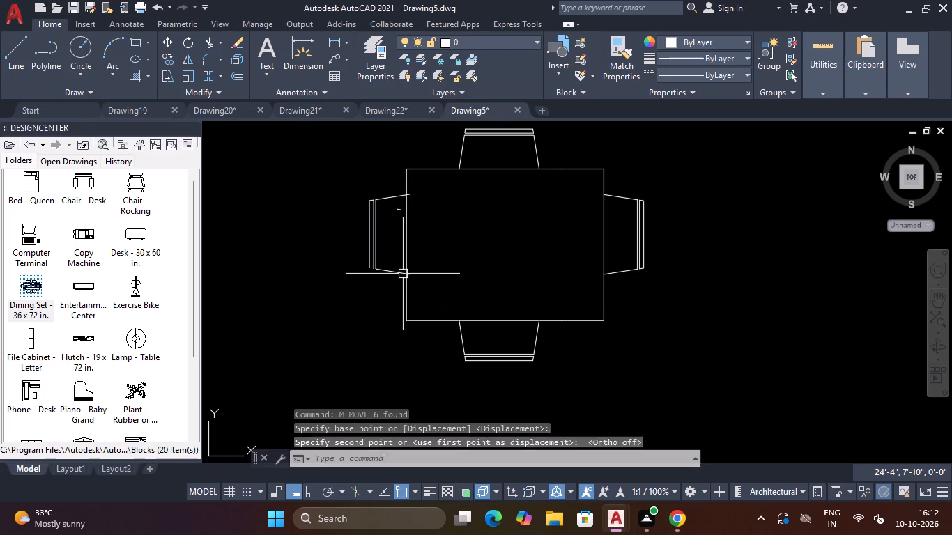
Trim the western chair's side lines where they overlap the table edge and remove the stray short line beside it.
scroll(390, 218, "up", 3)
scroll(410, 177, "down", 4)
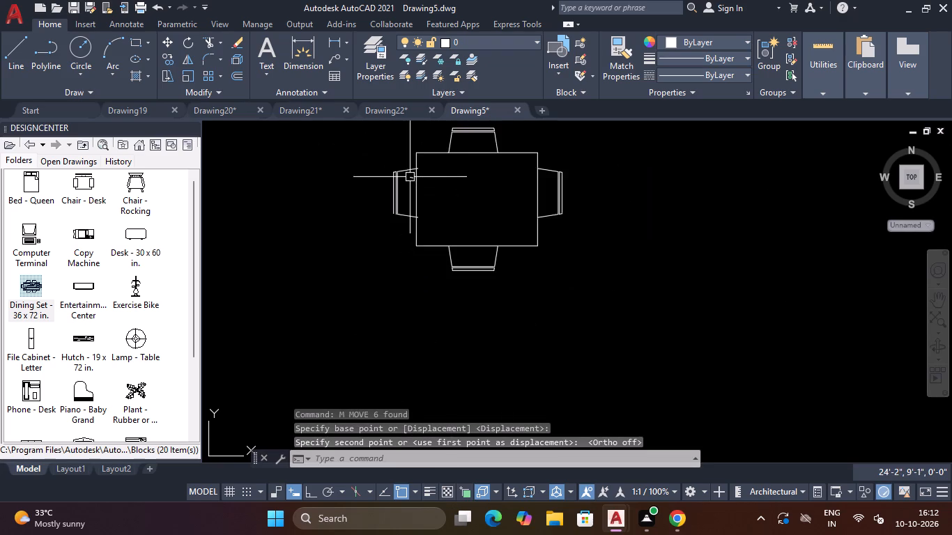
scroll(410, 188, "up", 3)
scroll(475, 219, "down", 3)
scroll(464, 172, "up", 1)
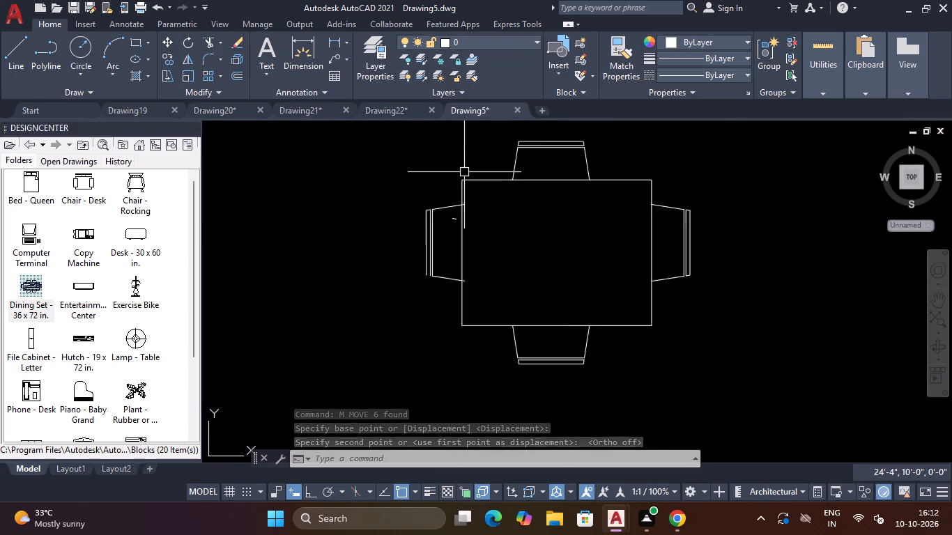
scroll(464, 172, "up", 2)
type("TR")
key("space")
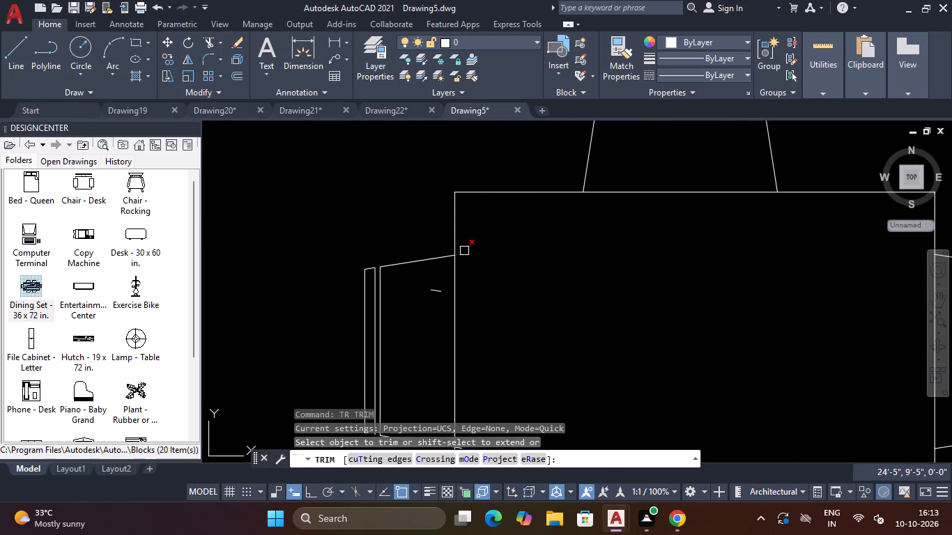
left_click(464, 251)
left_click(433, 293)
scroll(433, 293, "down", 3)
scroll(444, 335, "up", 2)
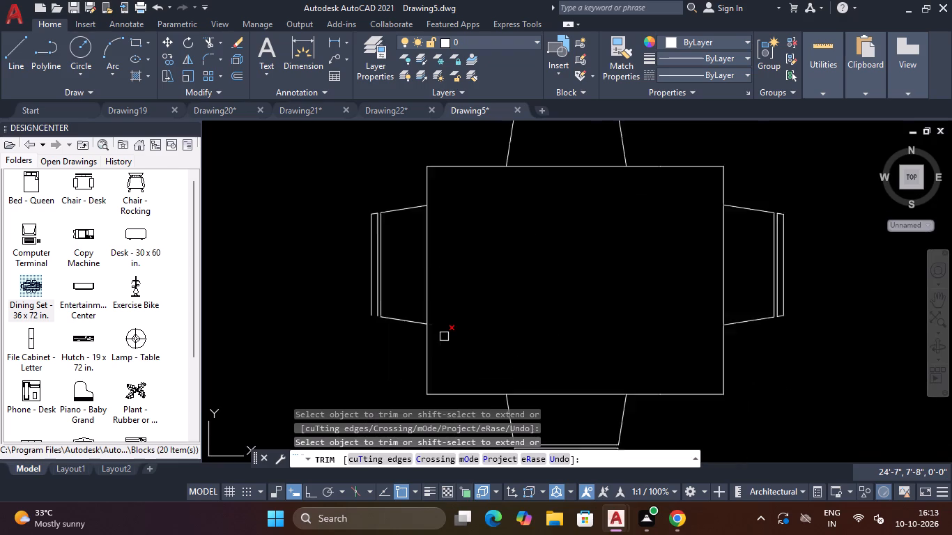
scroll(444, 336, "up", 2)
left_click(410, 311)
key("Escape")
scroll(410, 311, "down", 5)
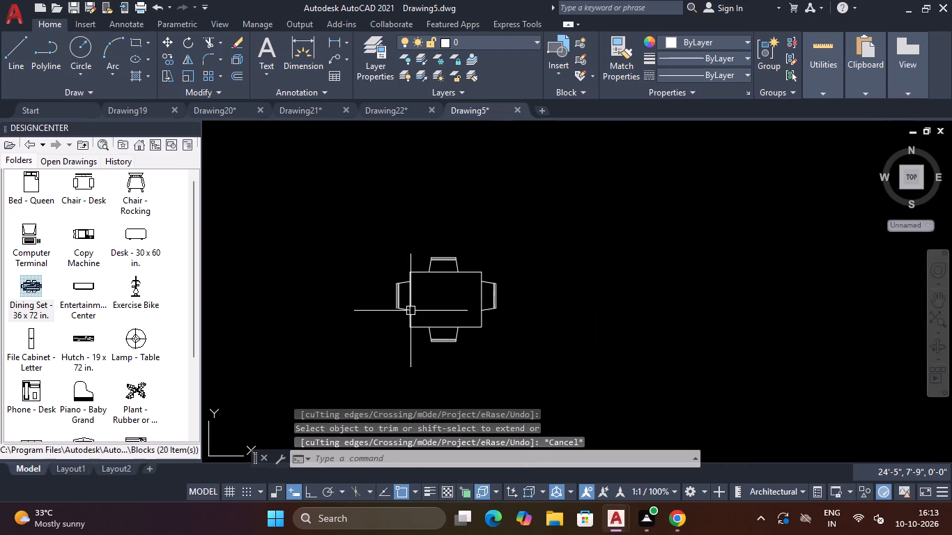
Draw a short line closing the open southern end of the western chair's backrest.
type("L")
key("space")
scroll(397, 313, "up", 4)
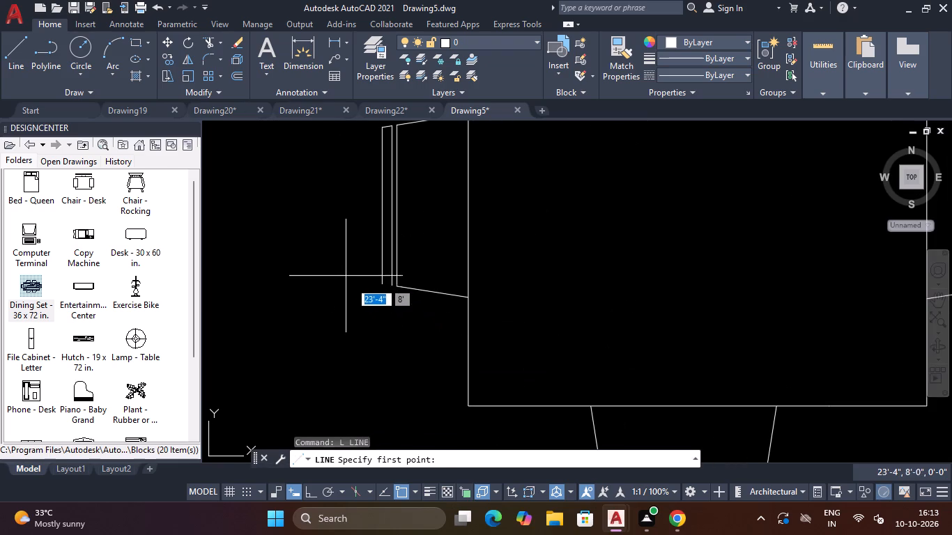
scroll(355, 289, "up", 3)
left_click(461, 268)
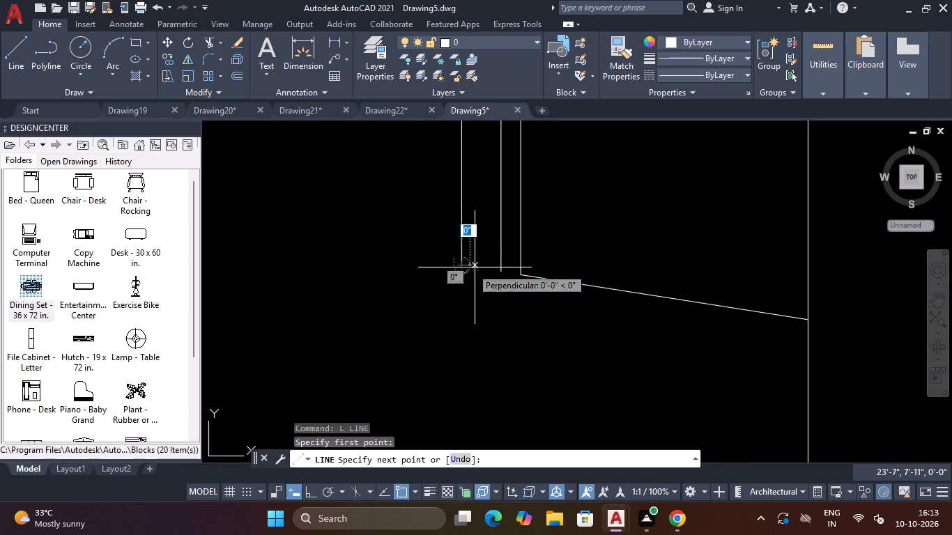
left_click(505, 273)
key("Escape")
scroll(505, 273, "down", 6)
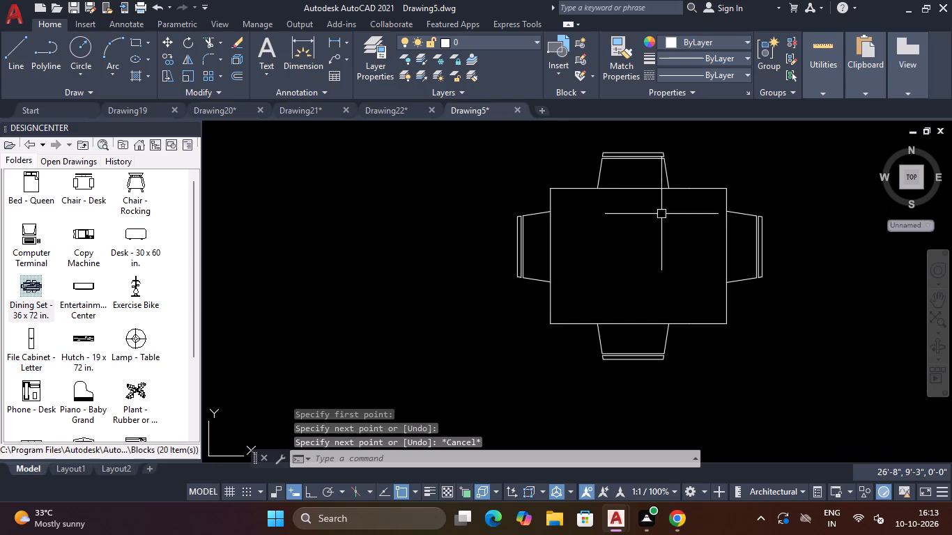
Move the whole four-chair dining set into the house's large western room, just south of the kitchen.
scroll(682, 206, "down", 2)
left_click(765, 176)
left_click(611, 297)
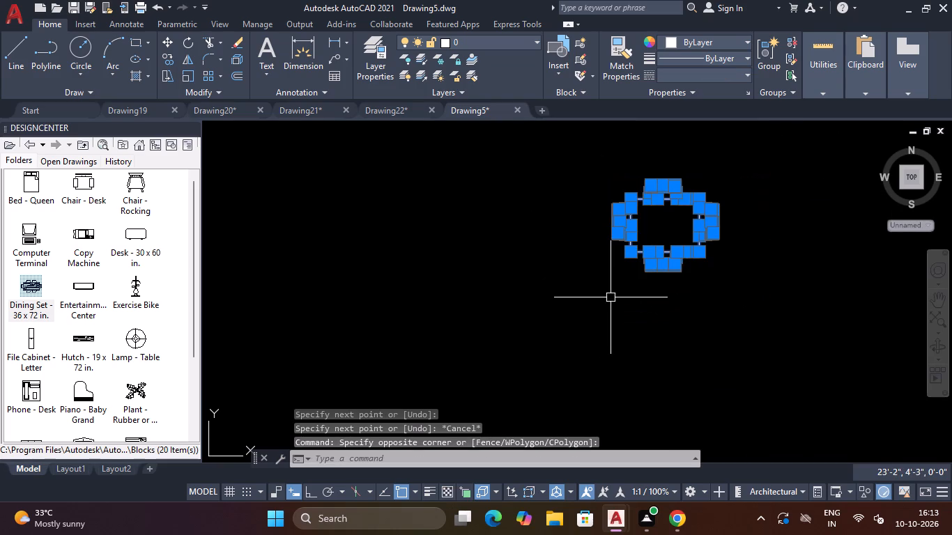
type("M")
key("space")
left_click(662, 222)
scroll(662, 222, "down", 4)
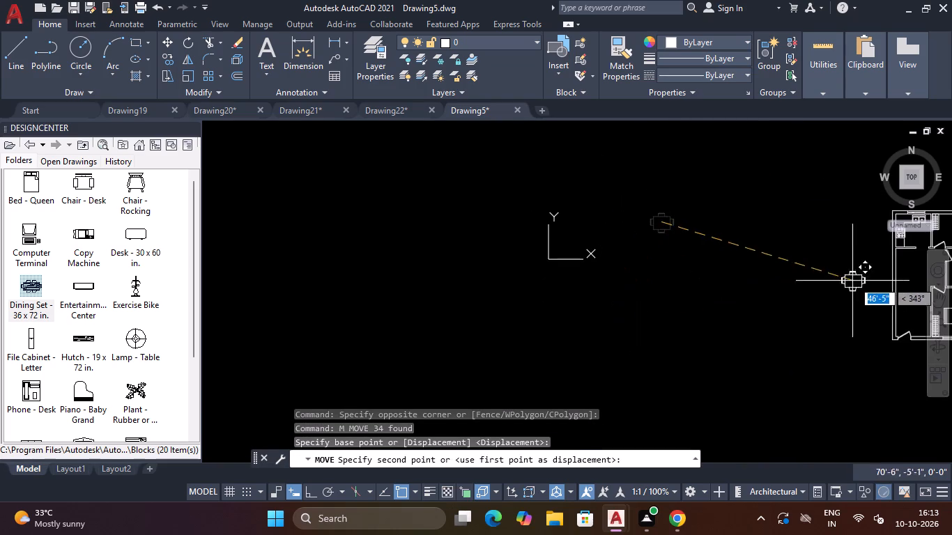
scroll(854, 281, "down", 11)
scroll(769, 274, "down", 4)
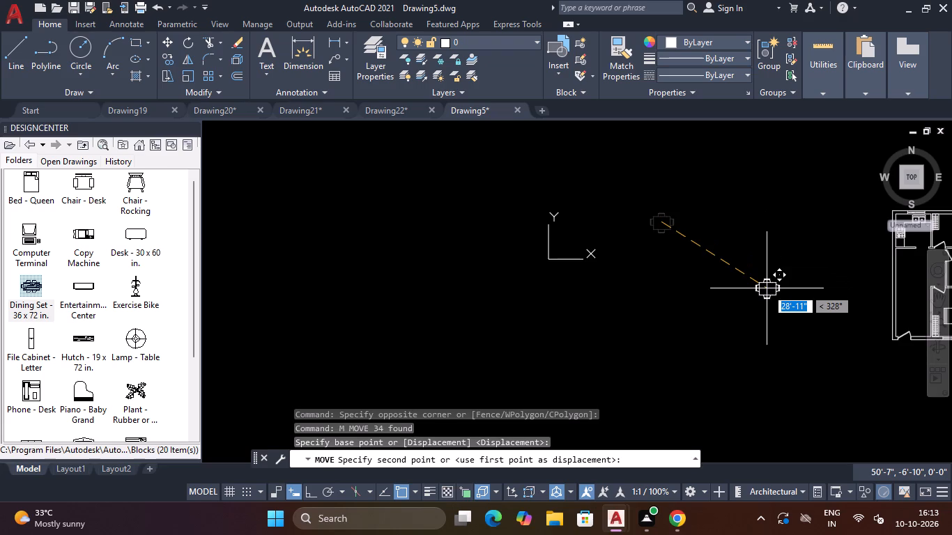
scroll(767, 288, "down", 1)
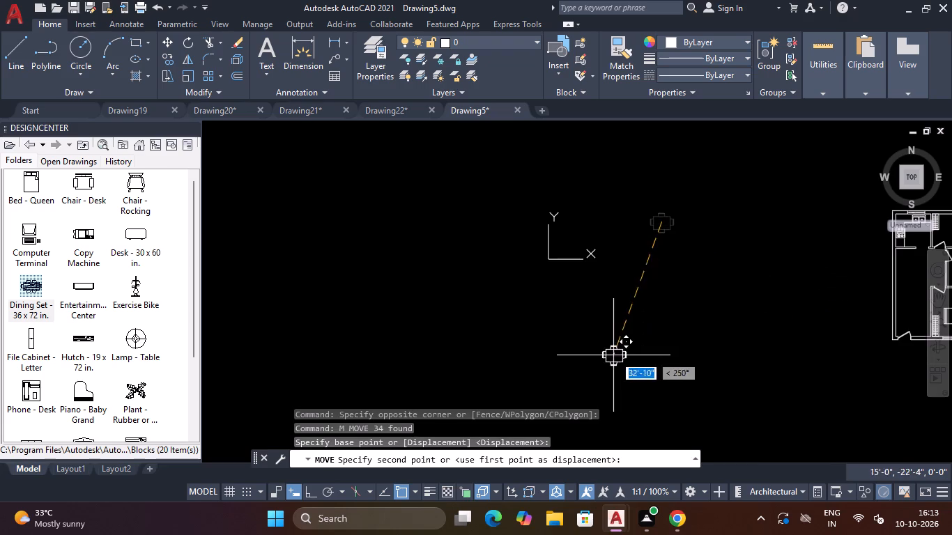
left_click(939, 297)
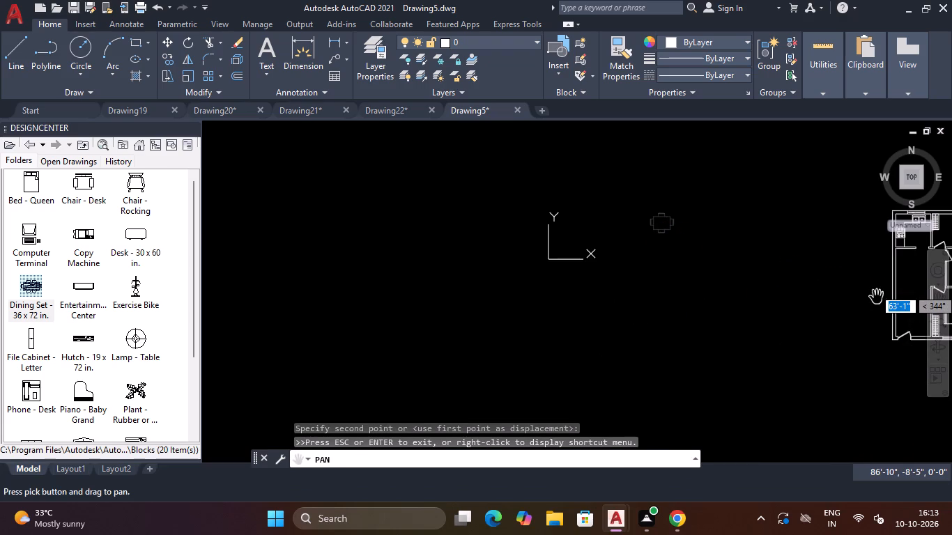
left_click_drag(847, 295, 416, 343)
key("Escape")
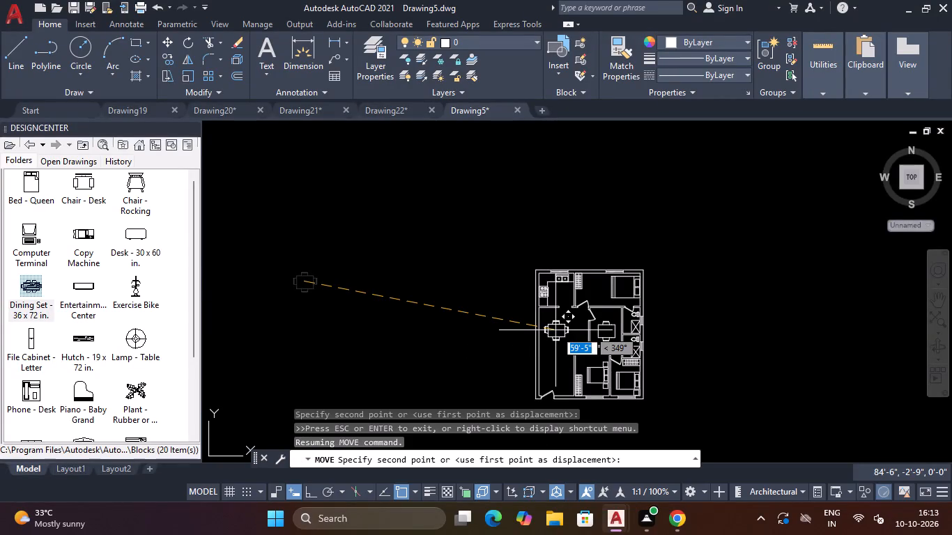
scroll(555, 326, "up", 2)
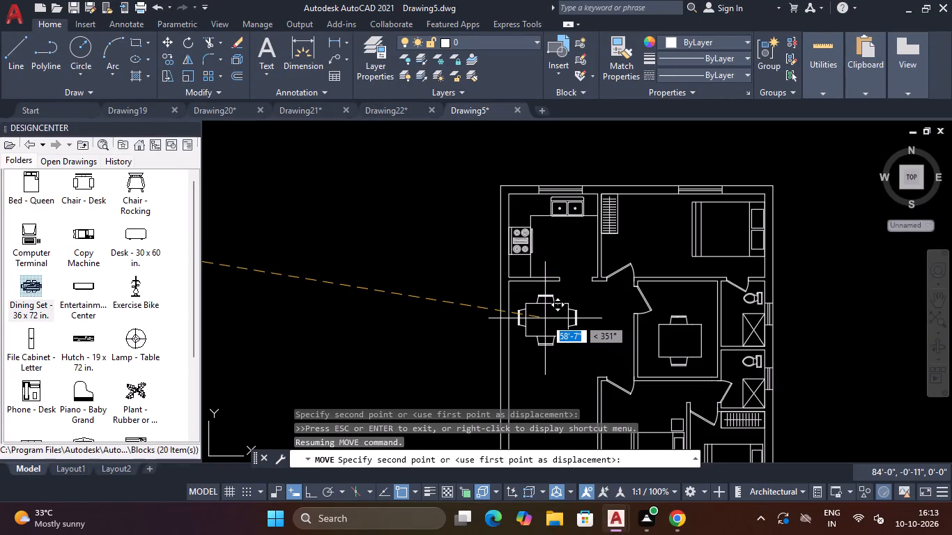
left_click(545, 318)
key("Escape")
key("Escape")
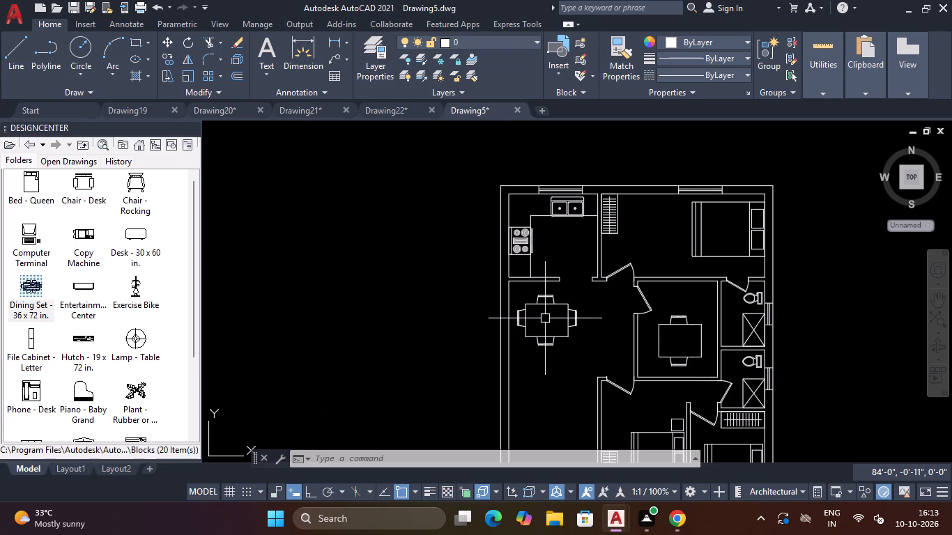
key("Escape")
key("Escape")
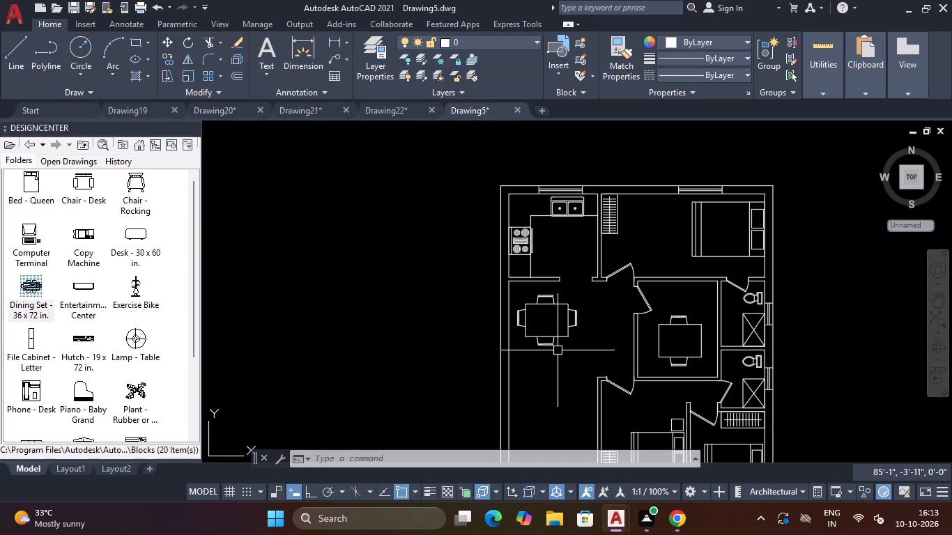
With Ortho on, draw a sofa's outer outline west of the house: 2' northern side, 6' eastern back, 2' southern side.
scroll(381, 248, "down", 1)
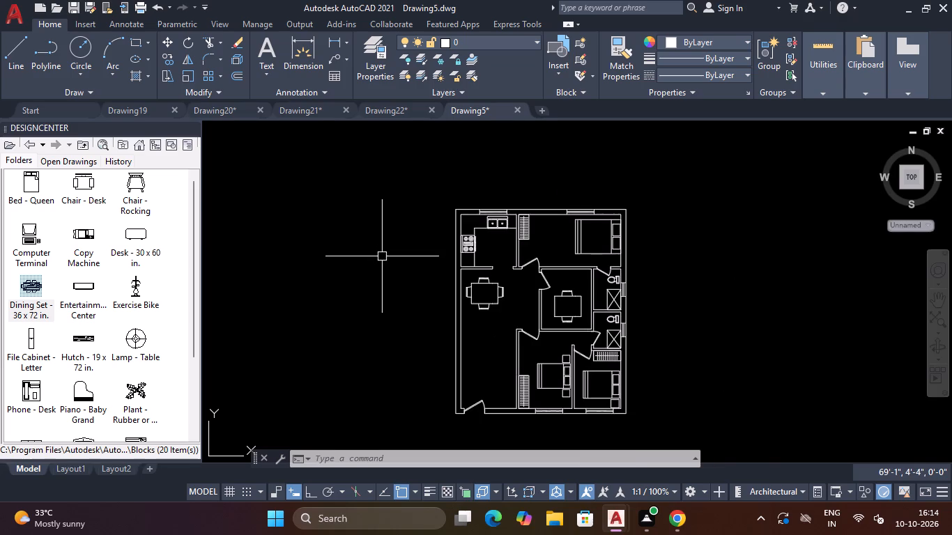
scroll(382, 257, "up", 2)
key("Escape")
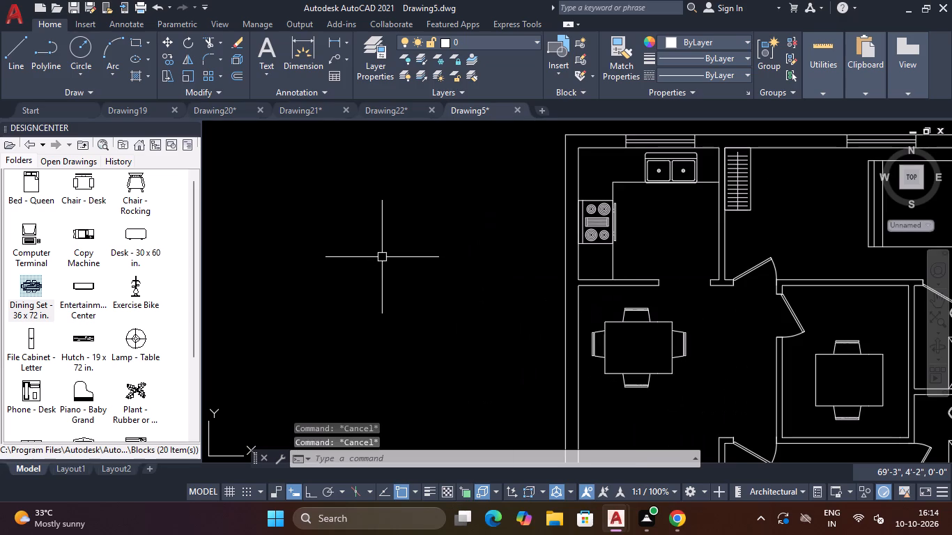
type("L")
key("space")
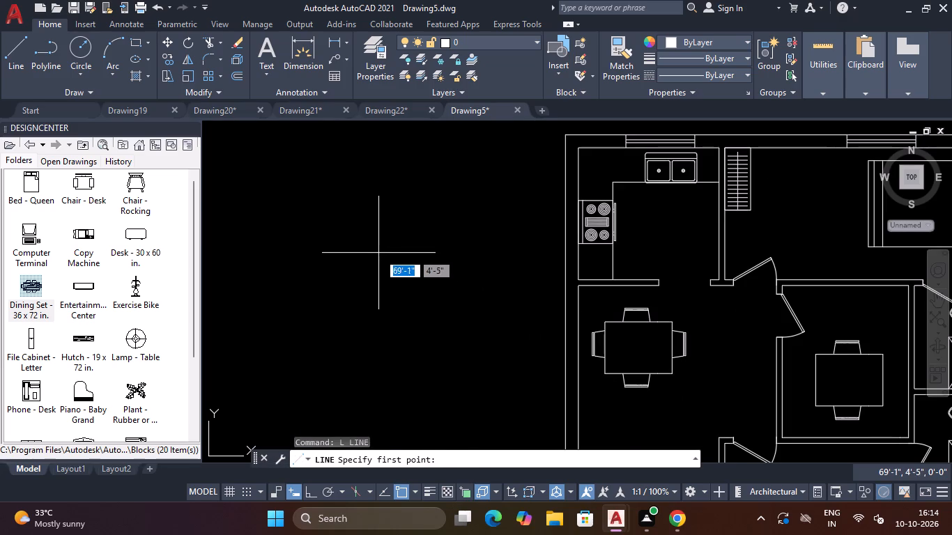
left_click(318, 238)
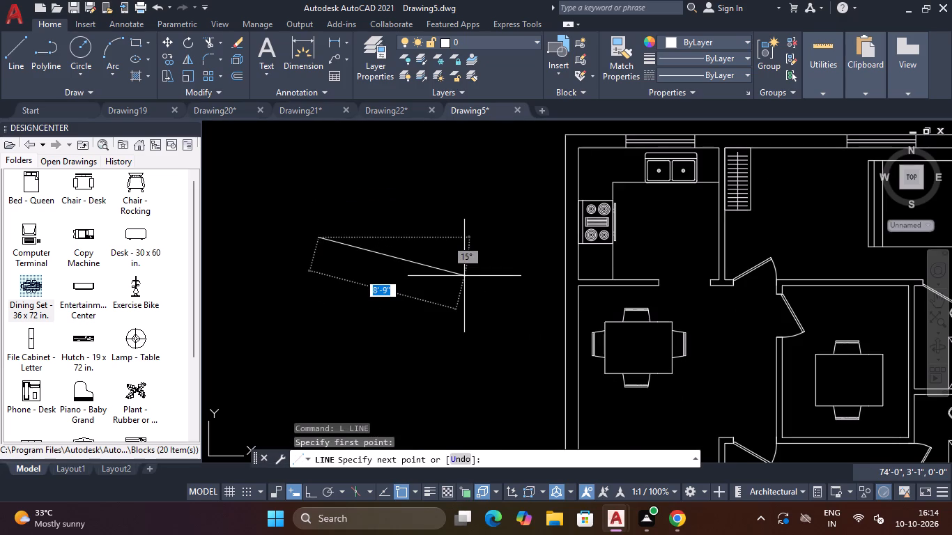
key("F8")
type("2'")
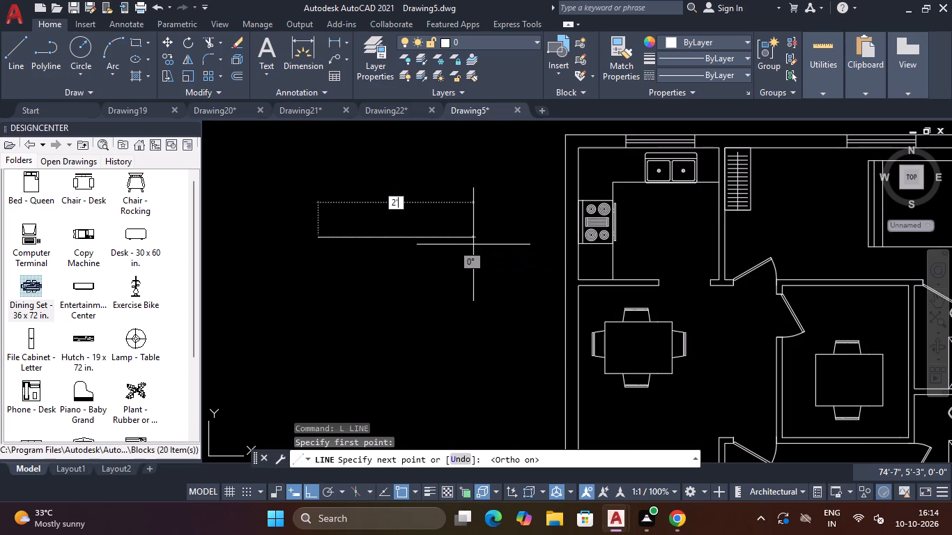
key("Return")
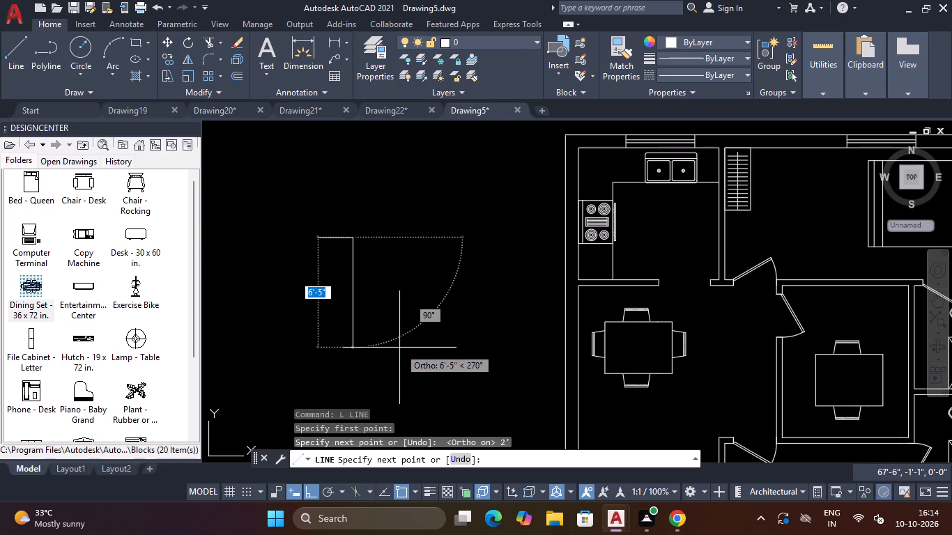
type("6'")
key("Return")
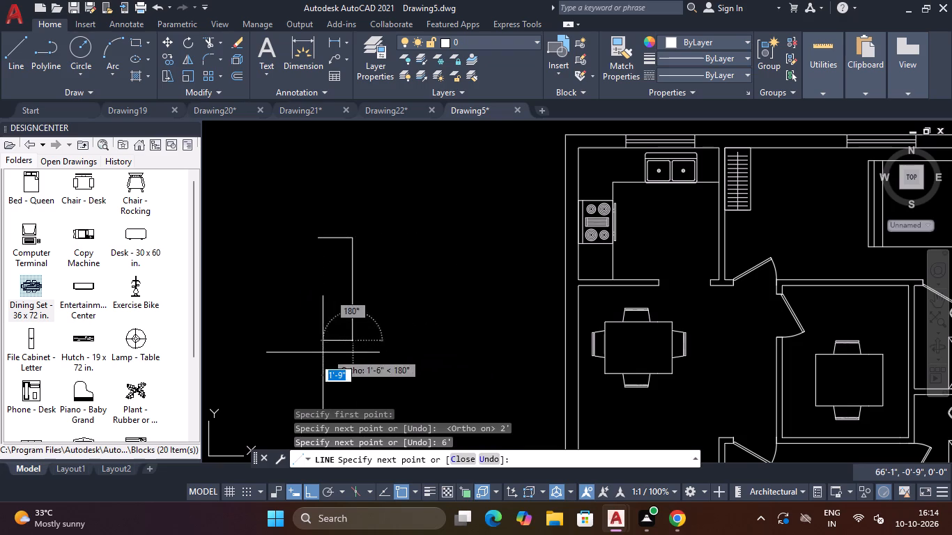
key("2")
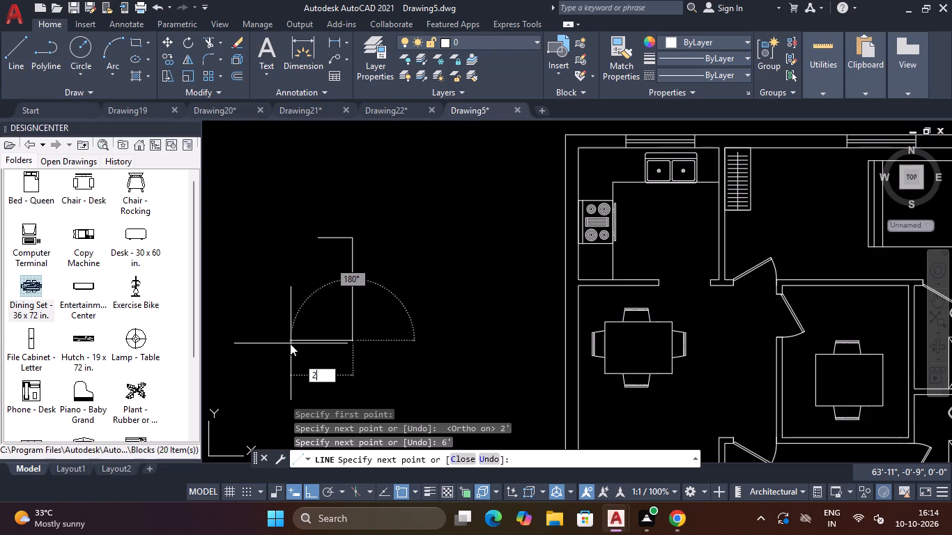
key("apostrophe")
key("Return")
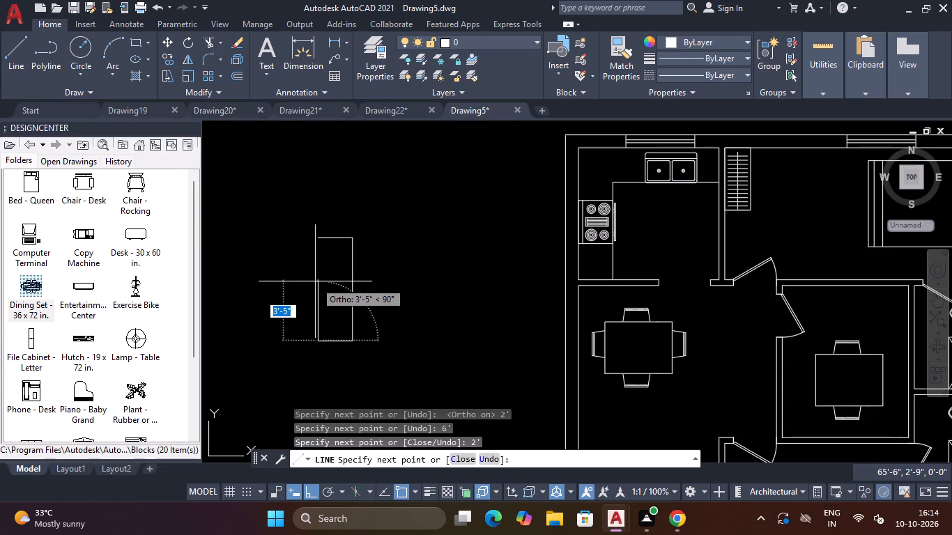
Continue the sofa outline inward with segments of 6", 1'6", 5' and 1'-6", closing it at the northern arm's western end.
key("6")
key("shift+quotedbl")
key("Return")
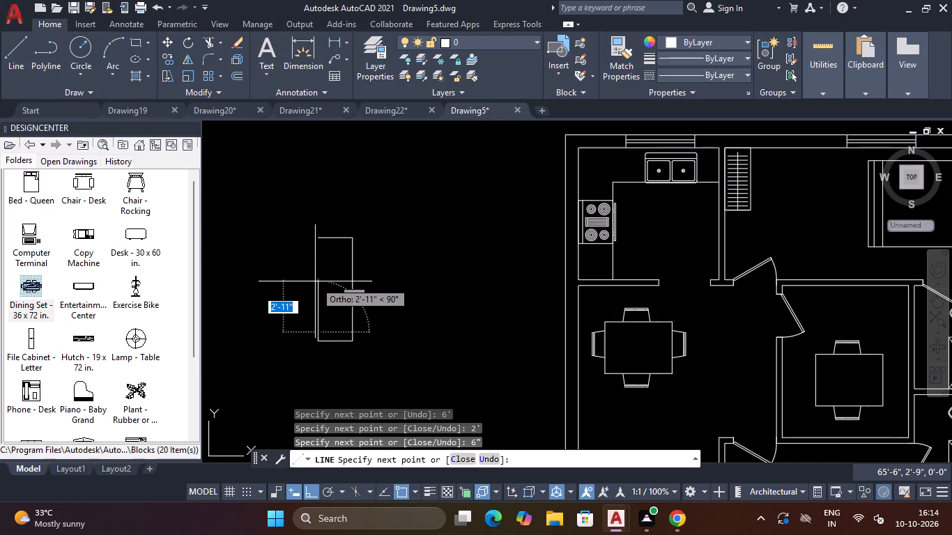
scroll(362, 330, "up", 1)
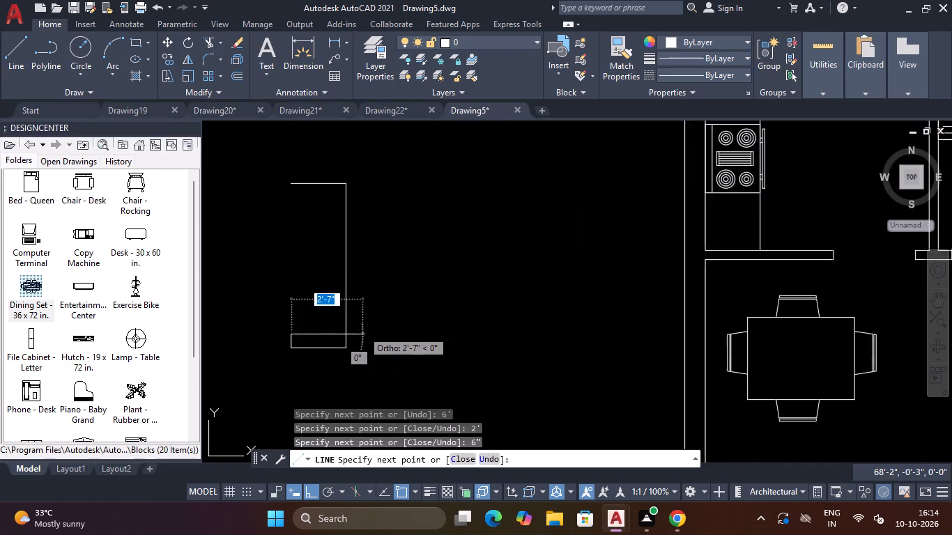
scroll(362, 330, "up", 1)
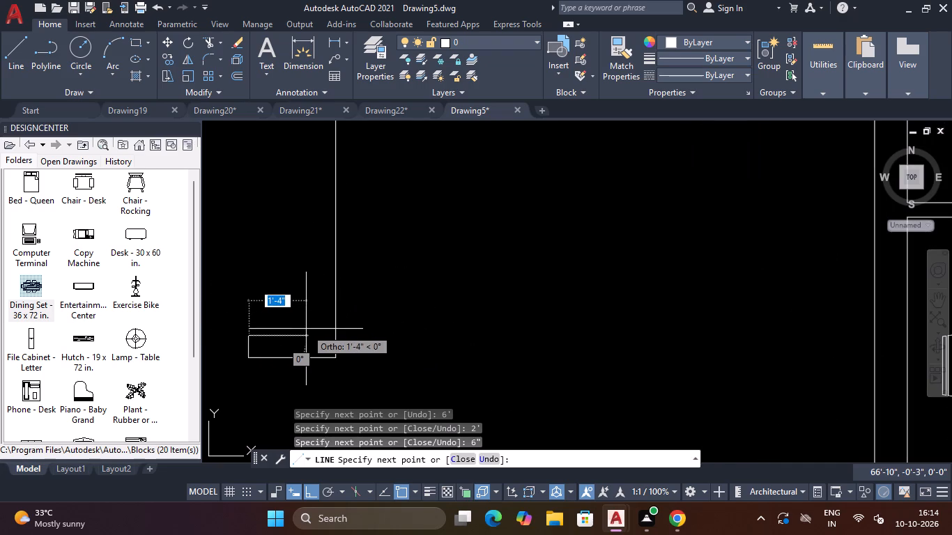
scroll(306, 329, "down", 1)
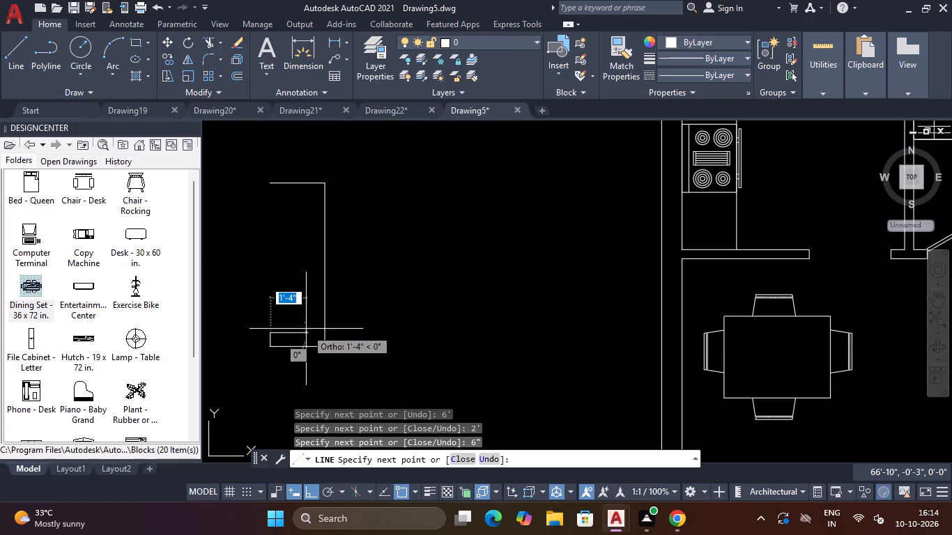
type("2'")
key("BackSpace")
key("BackSpace")
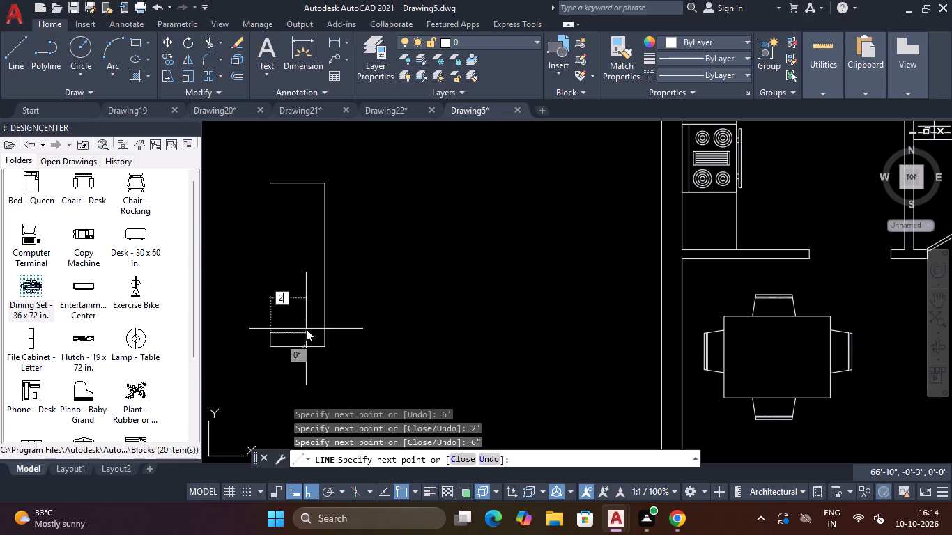
type("1'")
key("6")
key("shift+quotedbl")
key("Return")
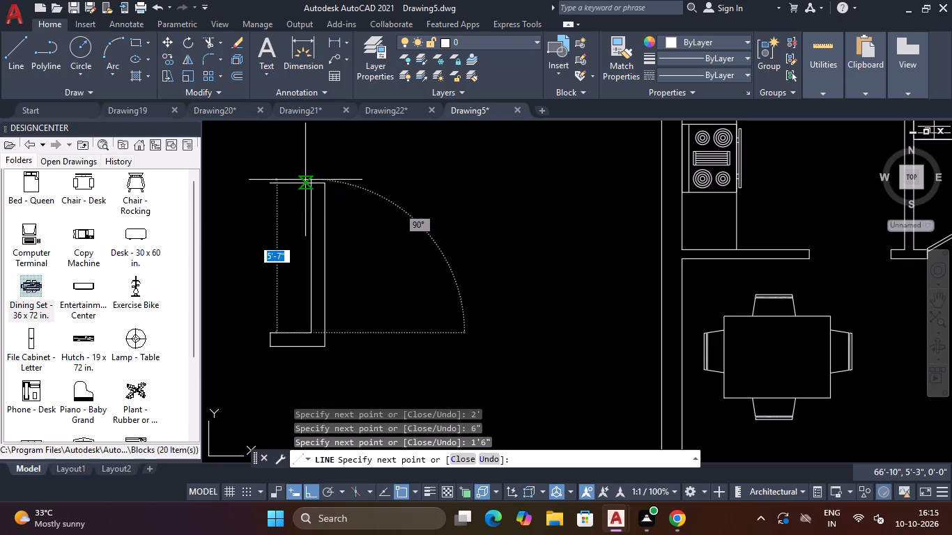
scroll(305, 180, "up", 2)
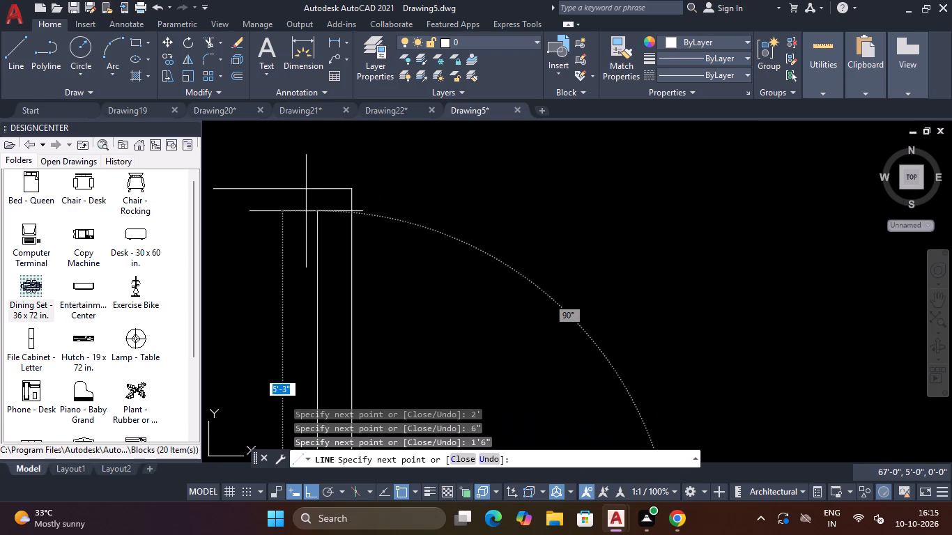
type("5'")
key("Return")
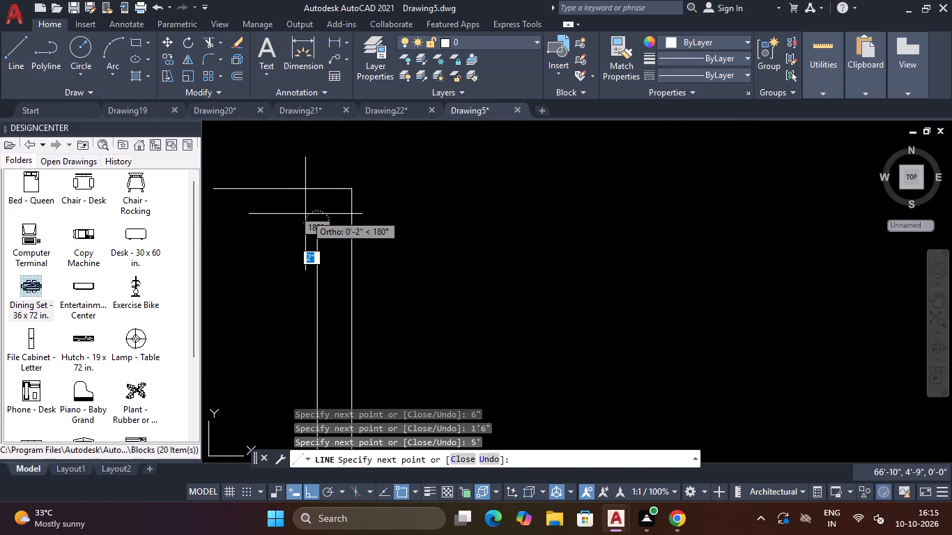
scroll(305, 214, "down", 2)
scroll(268, 212, "up", 1)
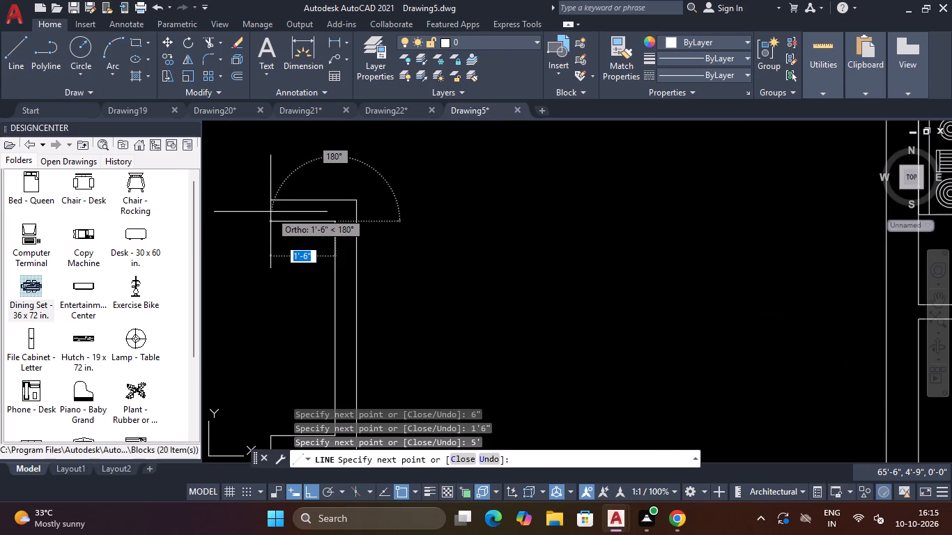
scroll(270, 212, "up", 1)
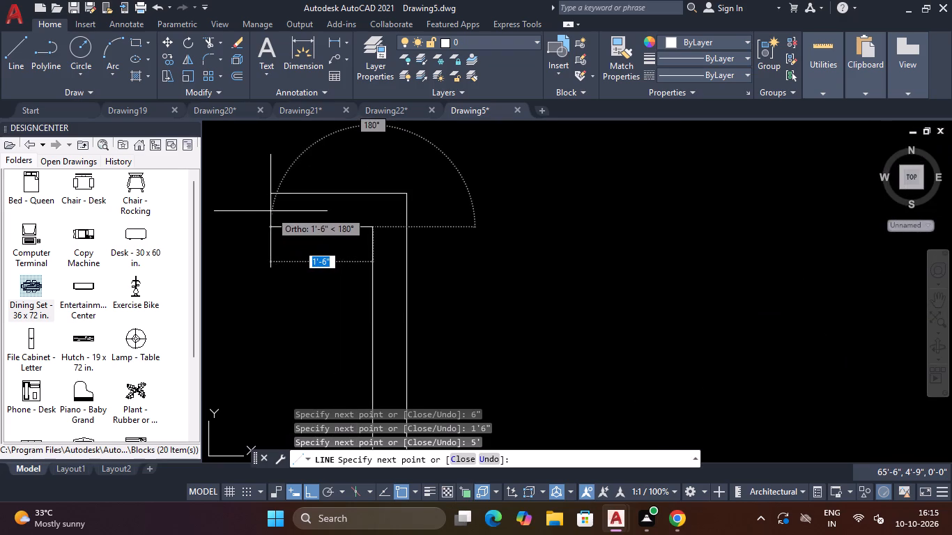
left_click(270, 211)
left_click(268, 190)
key("Escape")
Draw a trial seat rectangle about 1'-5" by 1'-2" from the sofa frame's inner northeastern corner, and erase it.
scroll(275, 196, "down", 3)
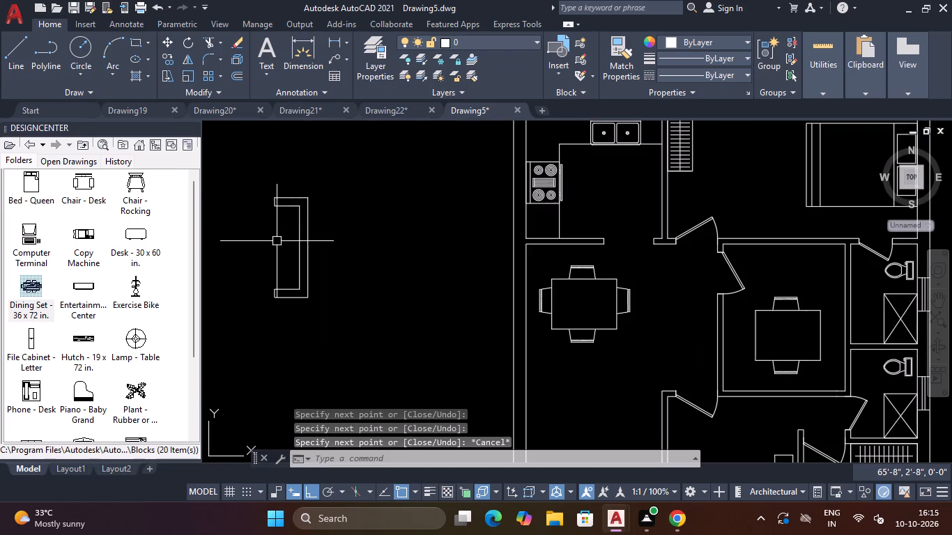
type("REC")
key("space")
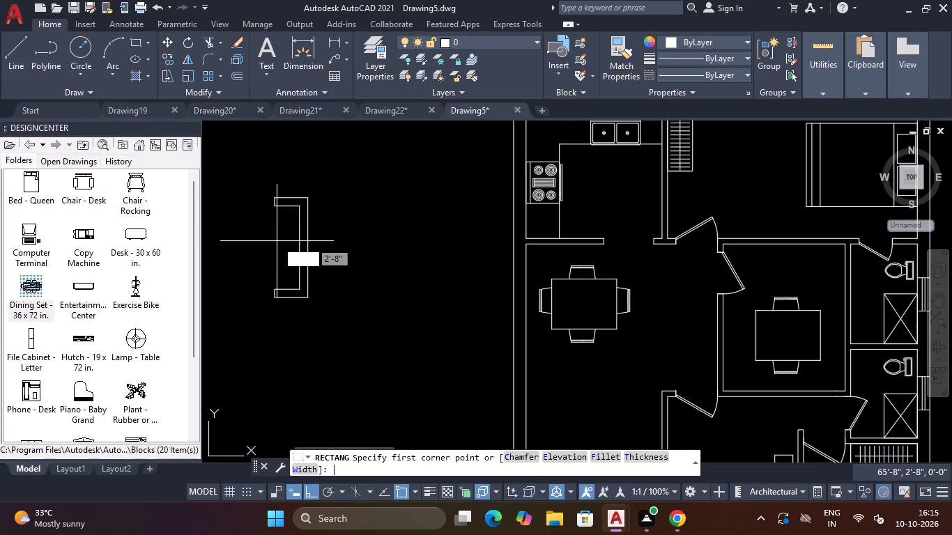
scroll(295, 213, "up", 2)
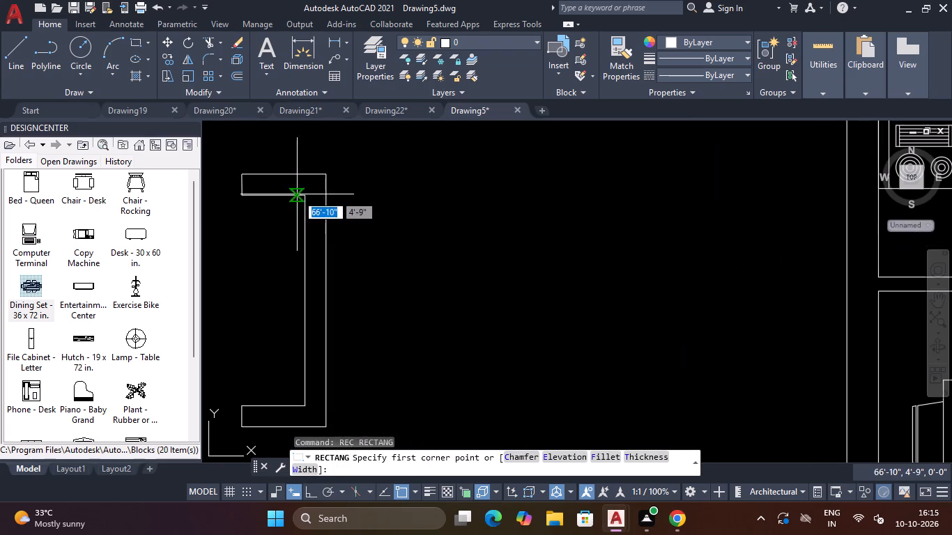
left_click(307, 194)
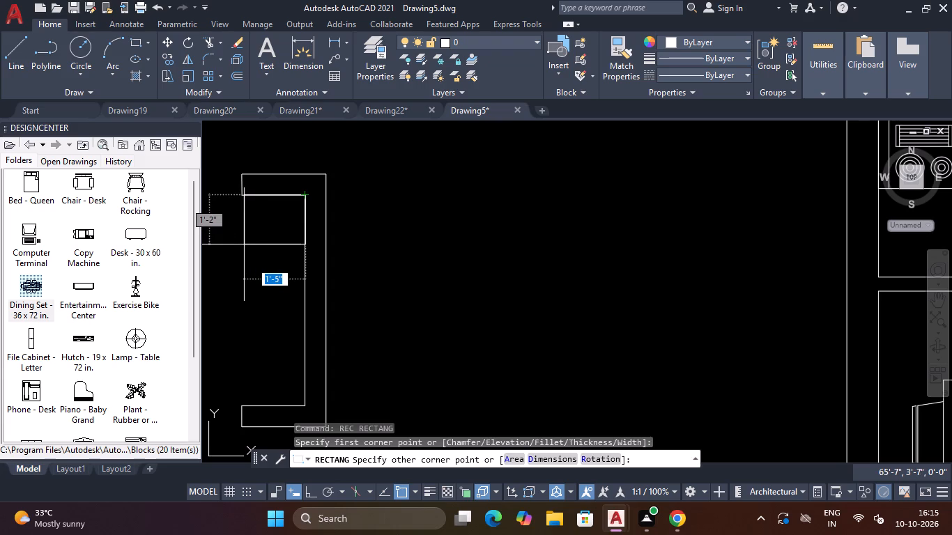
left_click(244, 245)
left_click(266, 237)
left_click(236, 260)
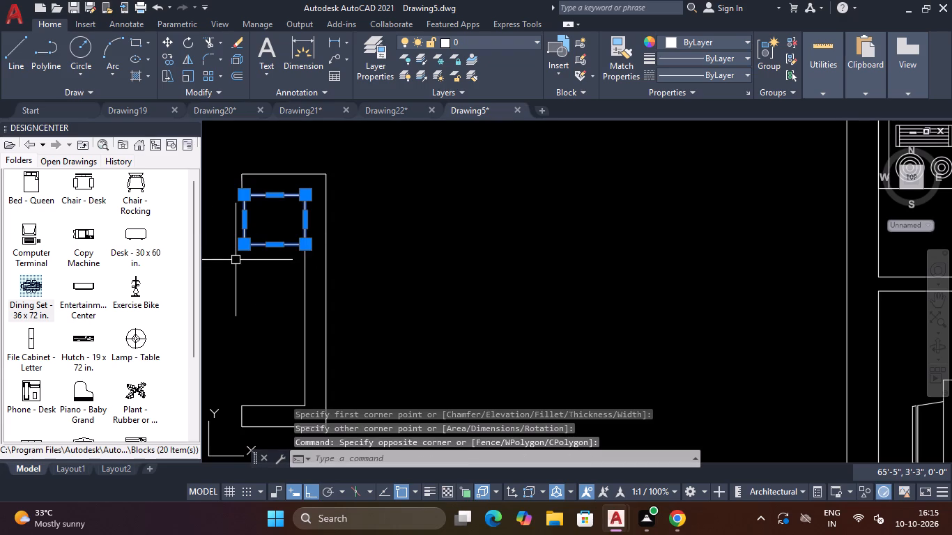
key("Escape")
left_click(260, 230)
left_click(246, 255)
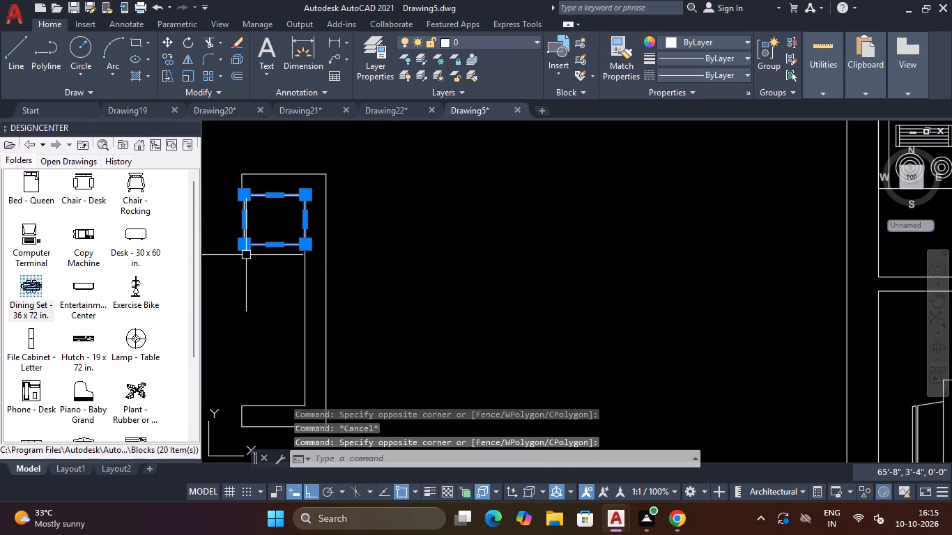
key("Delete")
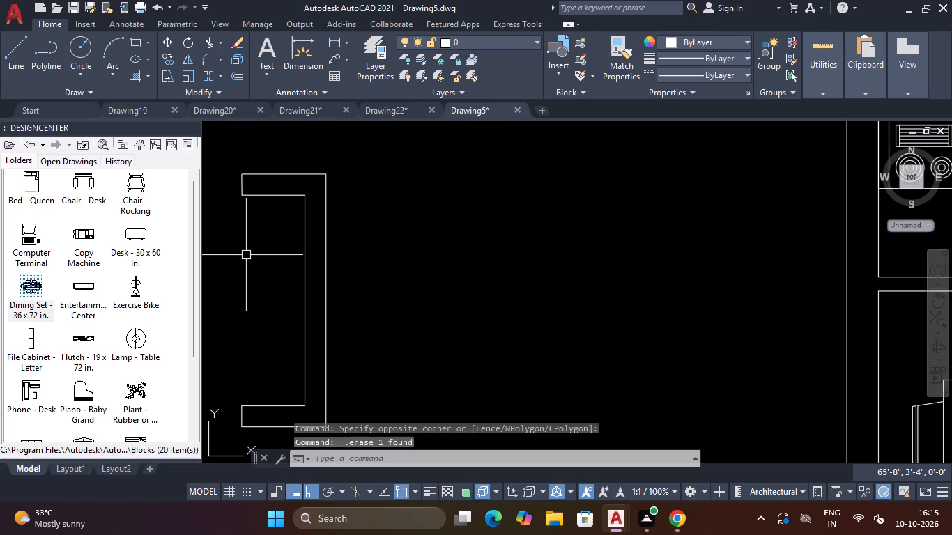
Draw a 1'2" by 1'2" square in the empty space between the sofa frame and the house.
key("r")
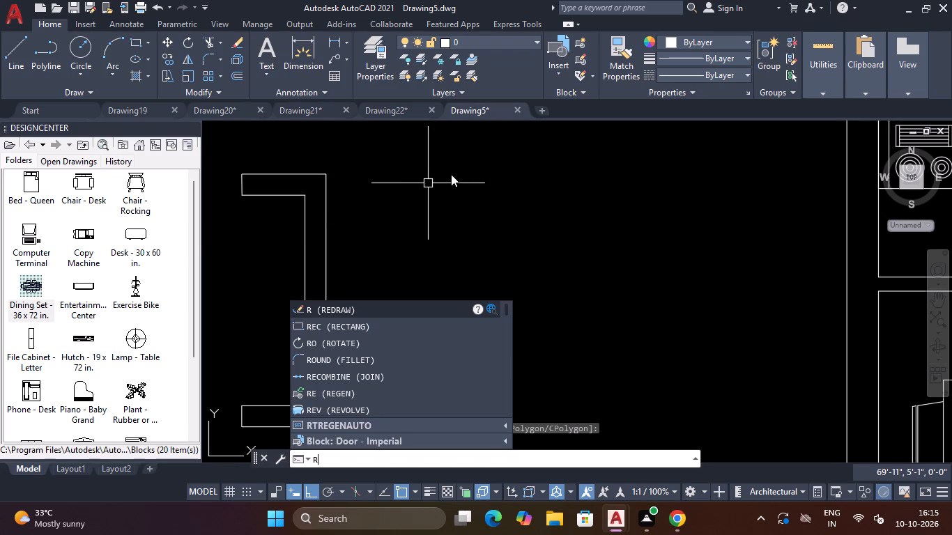
type("EC")
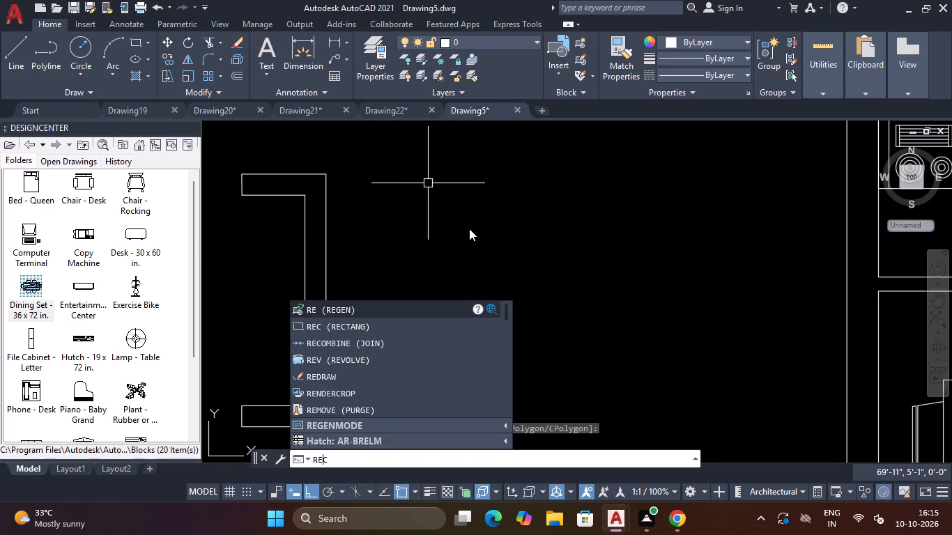
key("space")
left_click(563, 183)
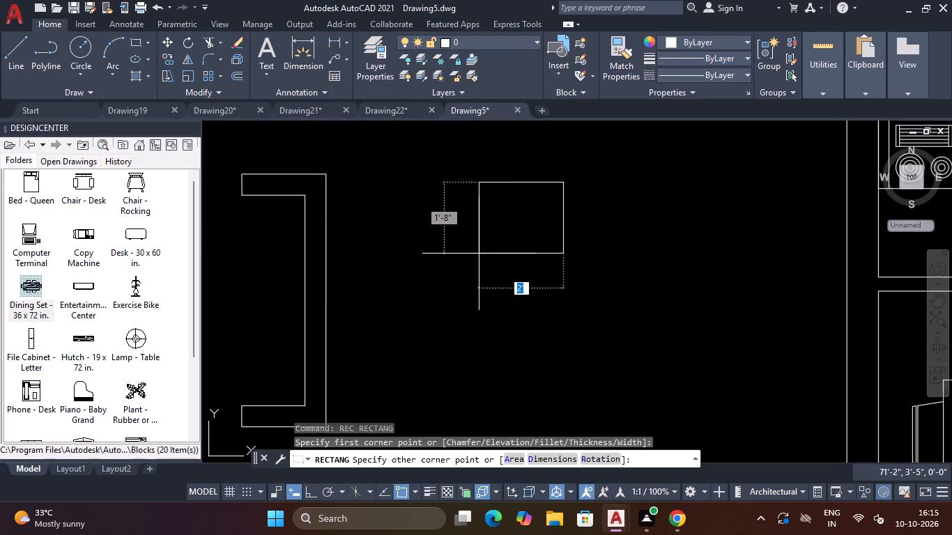
type("1'")
type("2\"")
key("Tab")
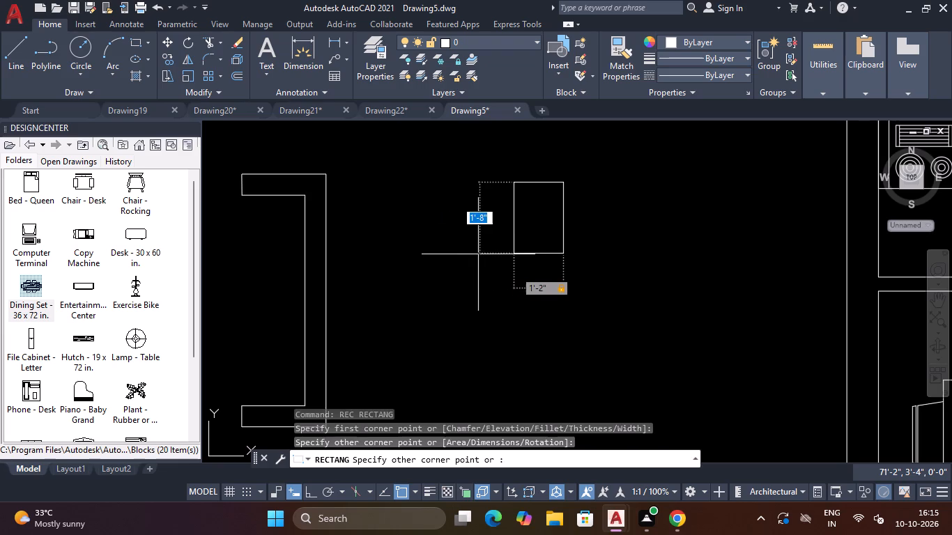
type("1'2\"")
key("Return")
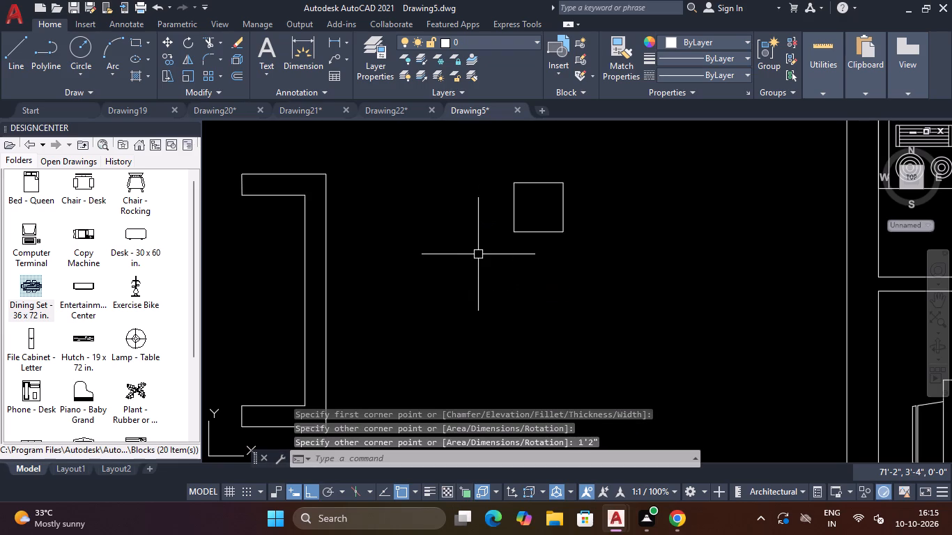
Copy the 1'2" square four times in a column inside the sofa frame, starting at its inner northeastern corner, with Ortho off.
left_click(583, 153)
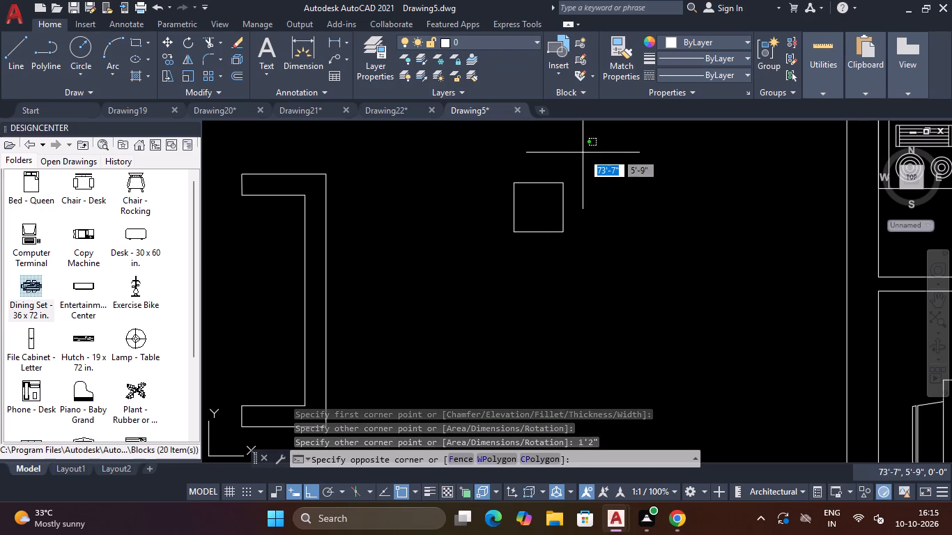
left_click(539, 256)
type("CO")
key("Return")
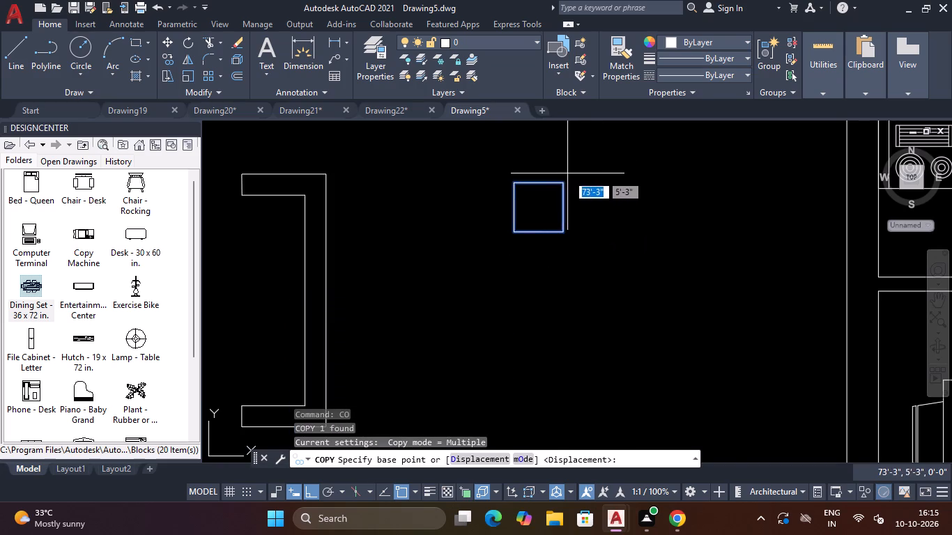
left_click(567, 179)
scroll(549, 199, "down", 2)
key("F8")
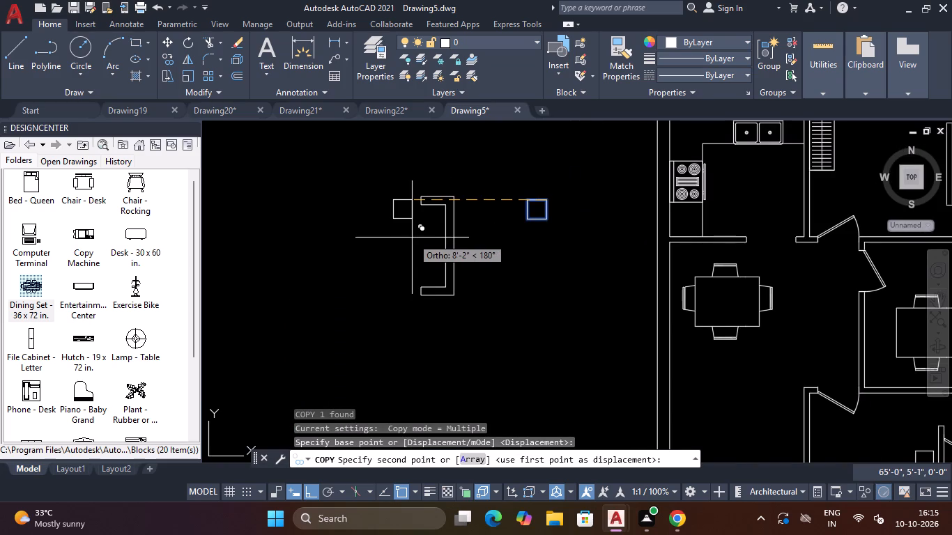
scroll(429, 237, "up", 3)
scroll(440, 215, "down", 3)
scroll(440, 208, "up", 3)
scroll(450, 186, "down", 1)
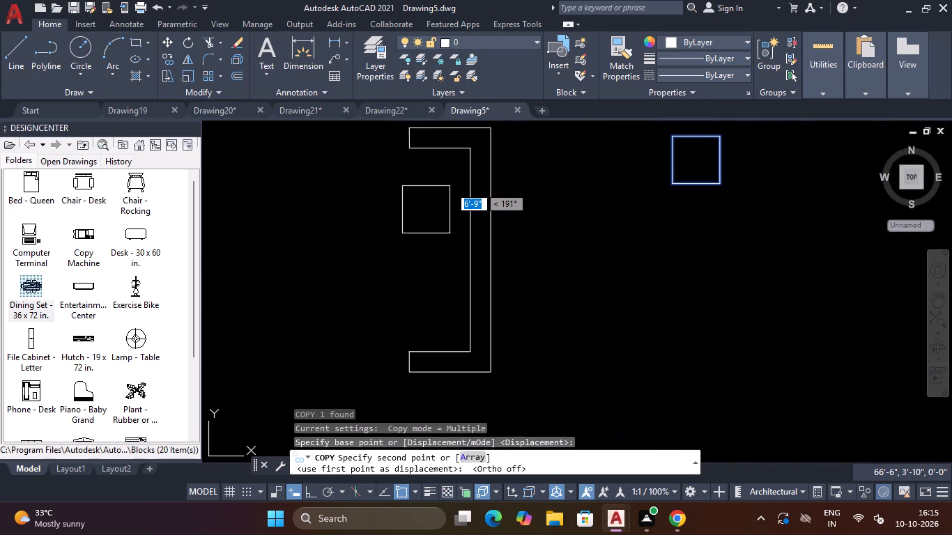
left_click(468, 149)
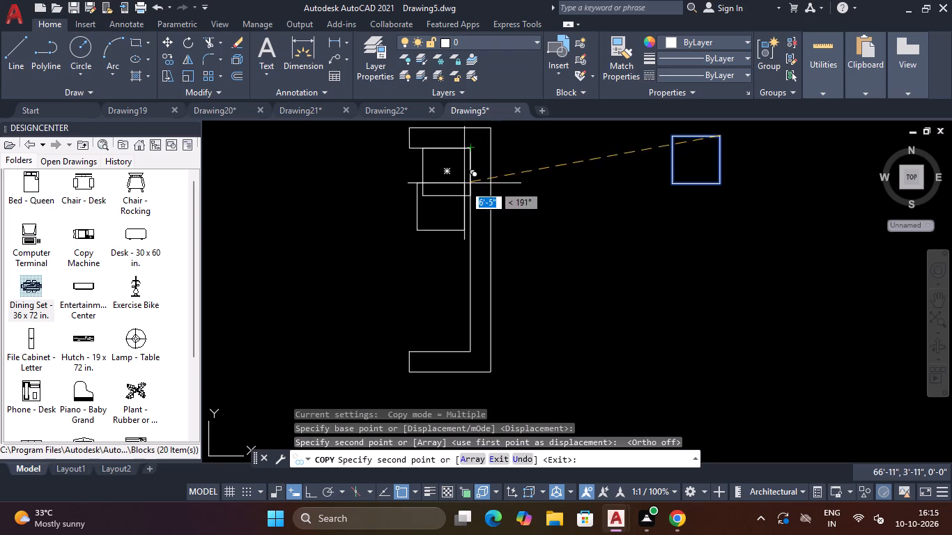
left_click(468, 197)
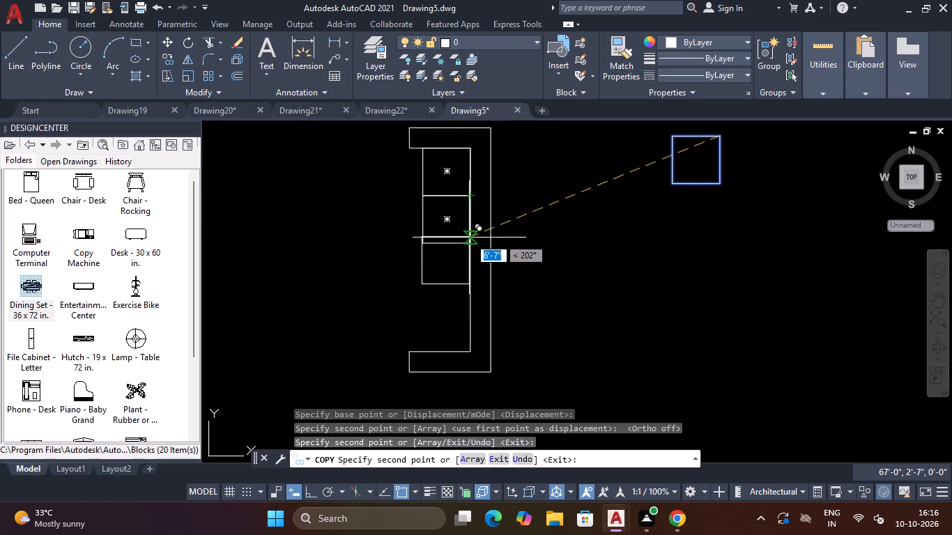
left_click(469, 240)
left_click(471, 295)
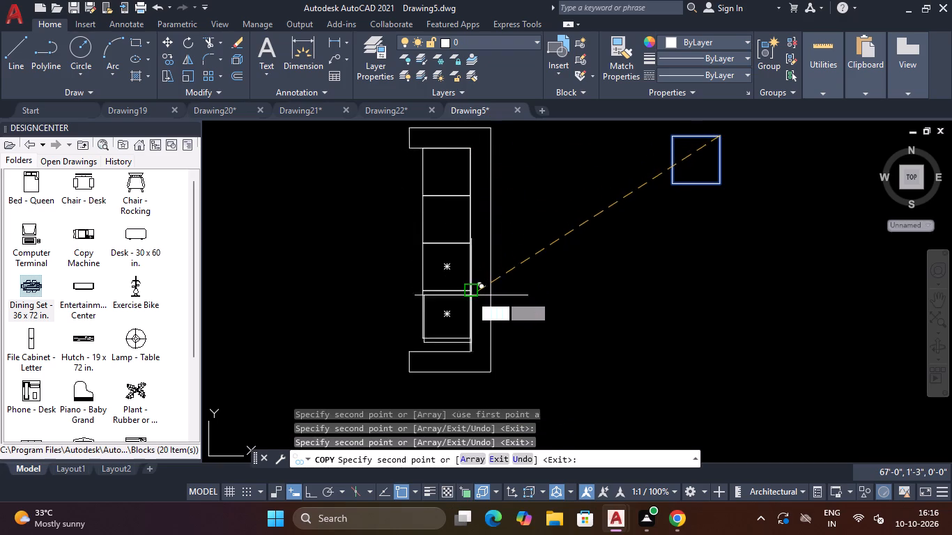
key("Escape")
Trim the inner back line between the southernmost seat cushion and the sofa's southern arm.
scroll(477, 366, "up", 1)
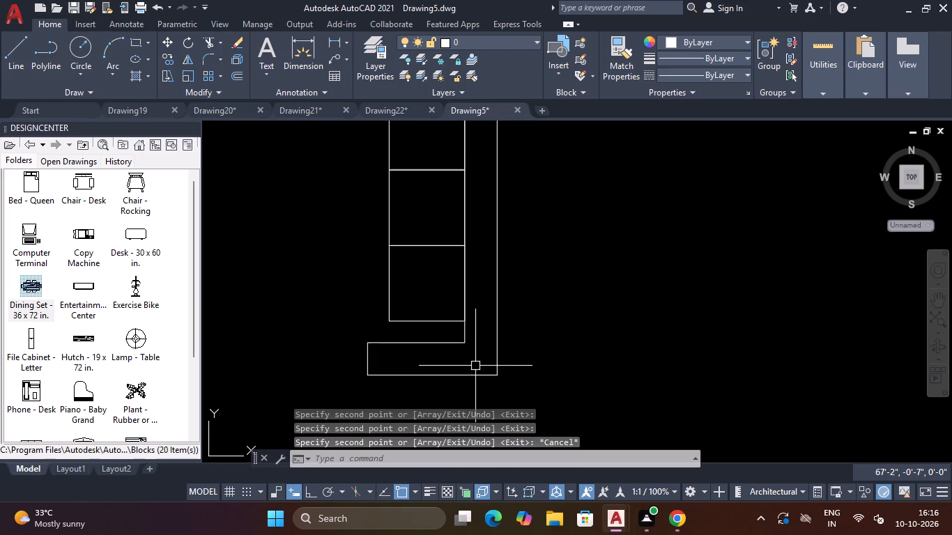
scroll(475, 366, "up", 2)
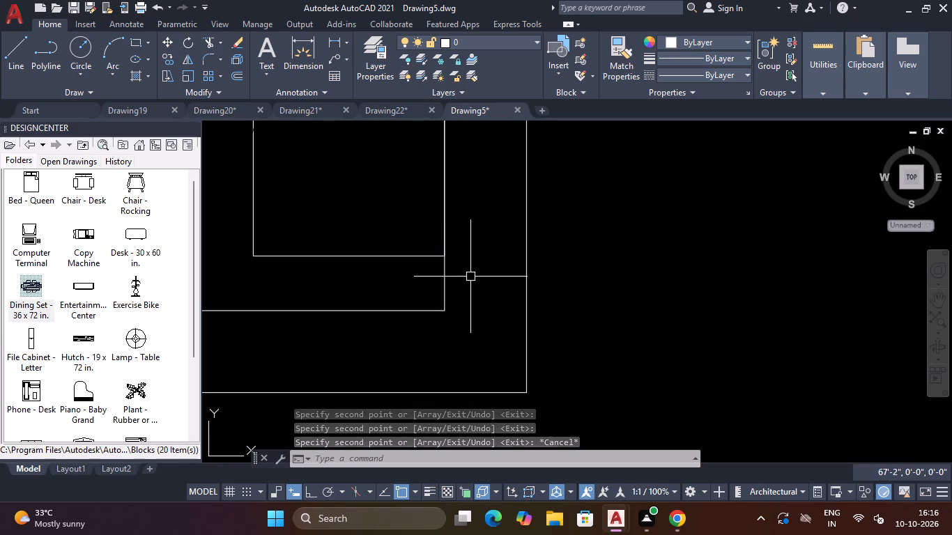
key("t")
type("R")
key("space")
left_click(469, 279)
left_click(422, 281)
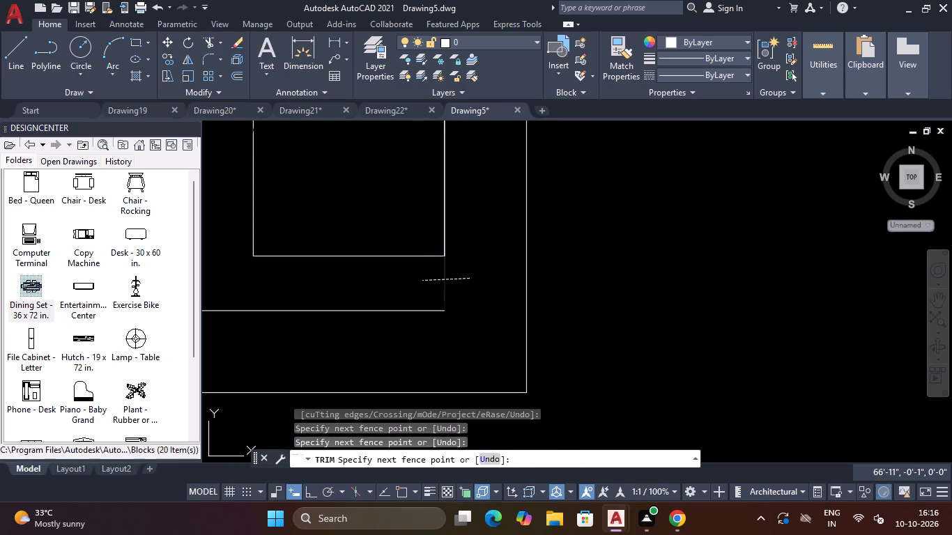
key("Escape")
Draw two eastward guide lines about 11" long, from the last cushion's southeastern corner and the southern arm's inner corner.
type("L")
key("space")
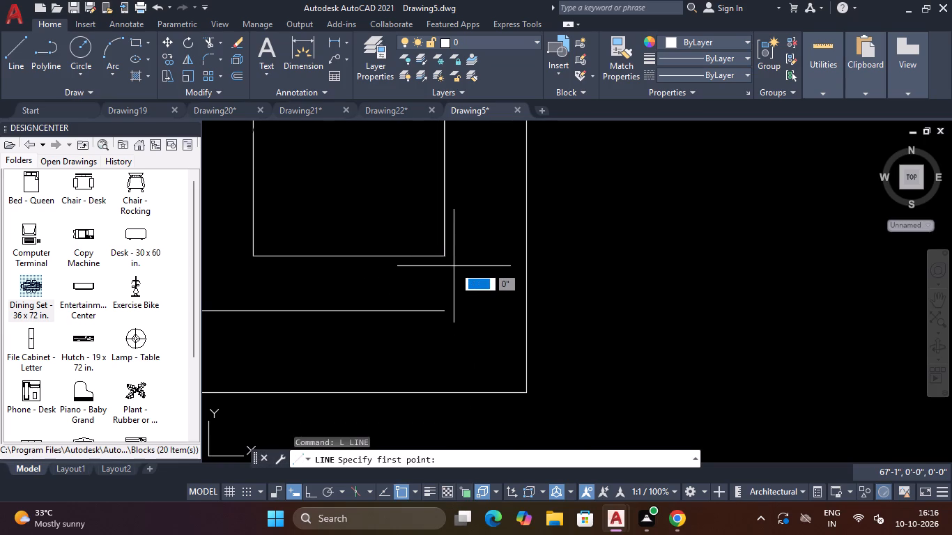
left_click(449, 259)
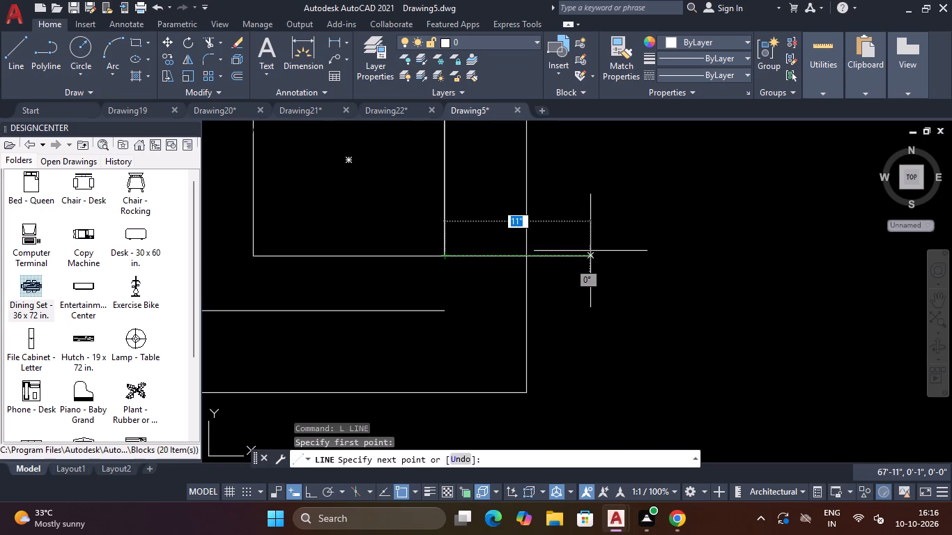
left_click(593, 251)
key("Escape")
key("space")
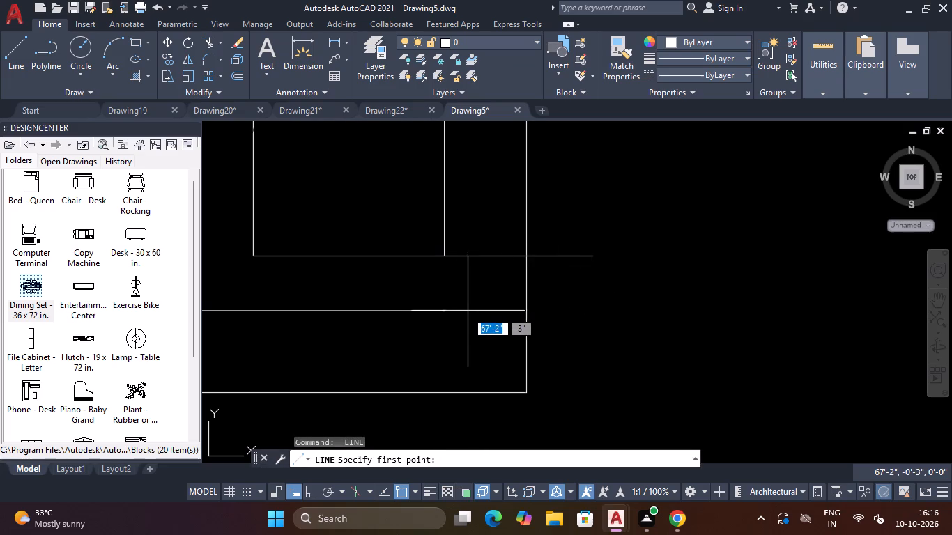
left_click(447, 312)
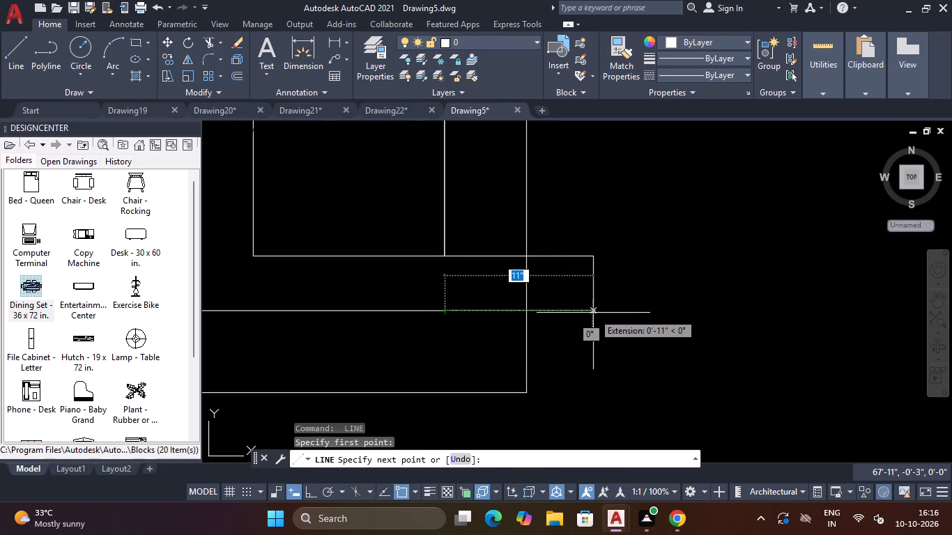
left_click(593, 313)
key("Escape")
Trim the sofa's outer back line between the two guide lines and the guide ends projecting east of the back.
type("TR")
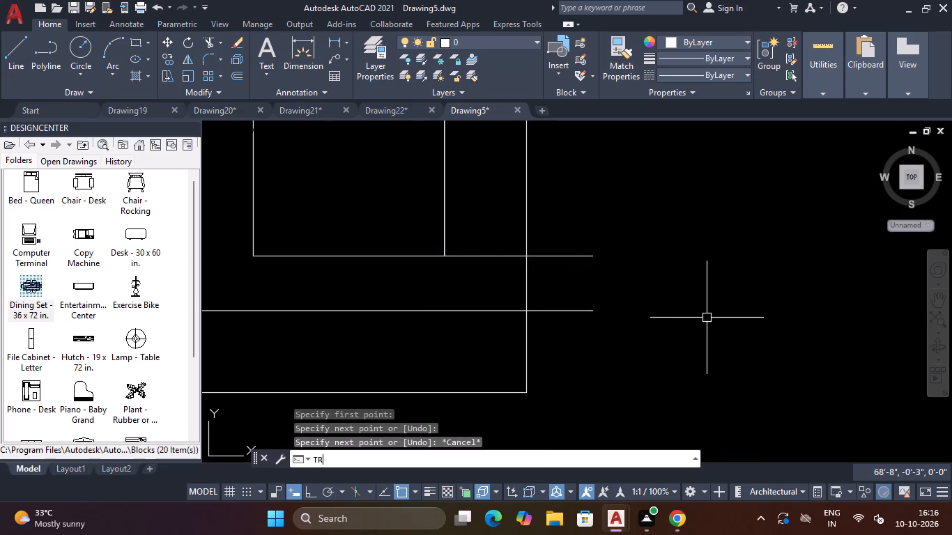
key("space")
left_click(550, 280)
left_click(456, 280)
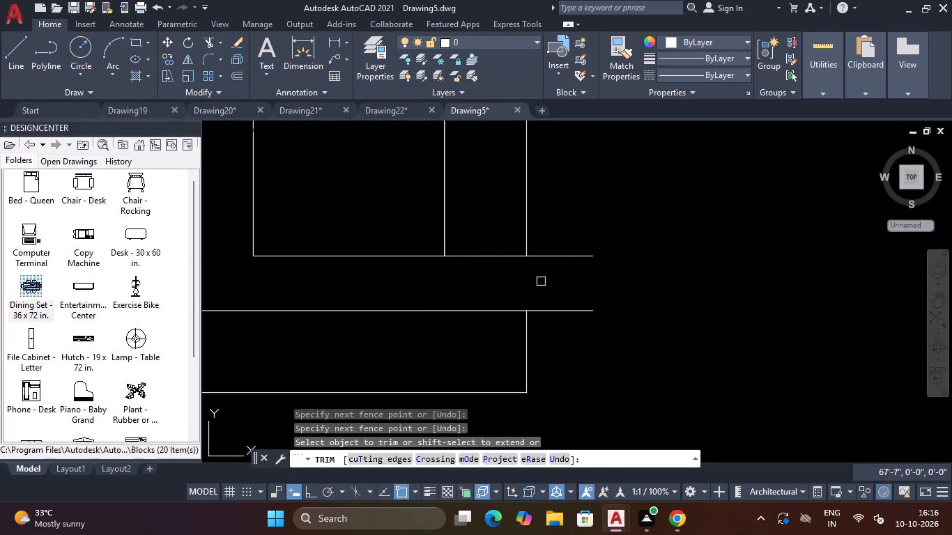
left_click(544, 284)
left_click(564, 208)
left_click(565, 242)
left_click(537, 325)
scroll(581, 302, "down", 3)
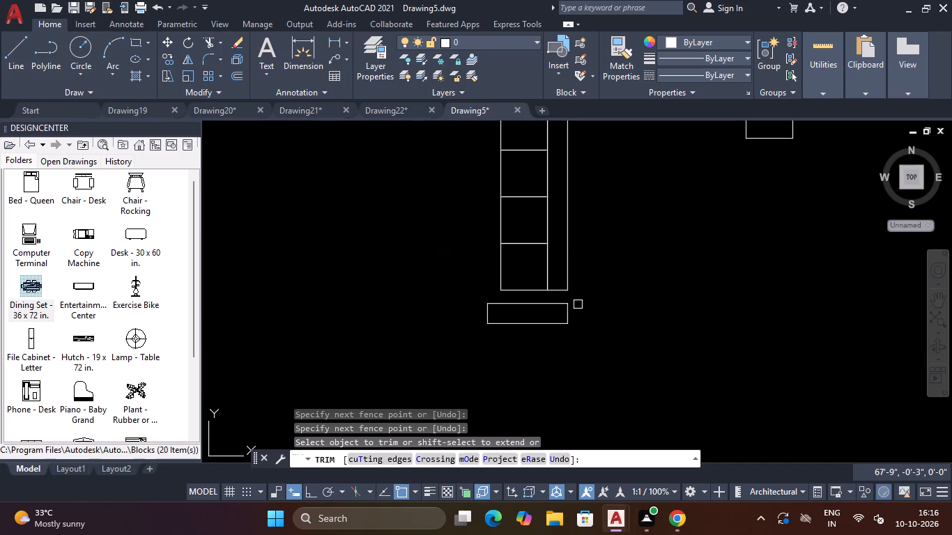
key("Escape")
key("Escape")
Move the sofa's southern arm about 4" north so its northeastern corner meets the shortened back.
left_click(578, 297)
left_click(463, 338)
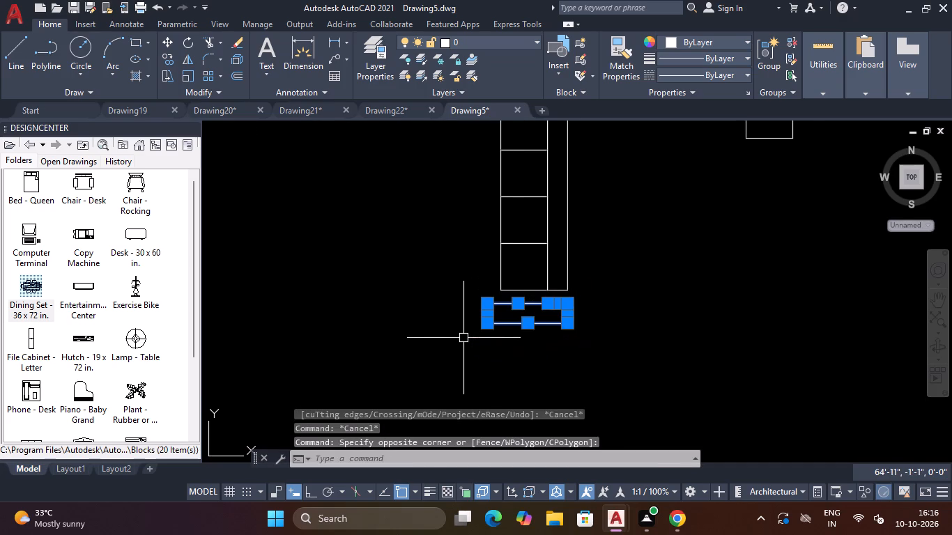
type("M")
key("space")
scroll(553, 307, "up", 3)
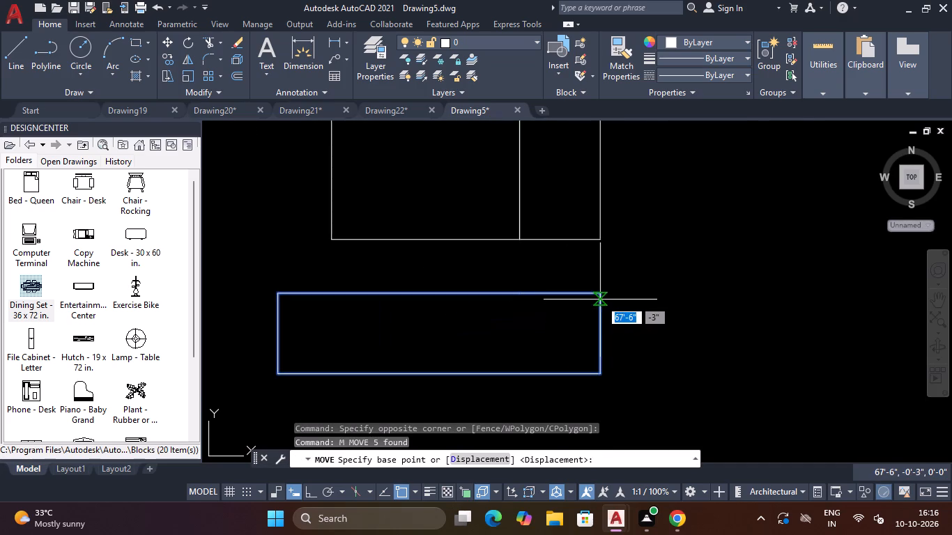
left_click(599, 295)
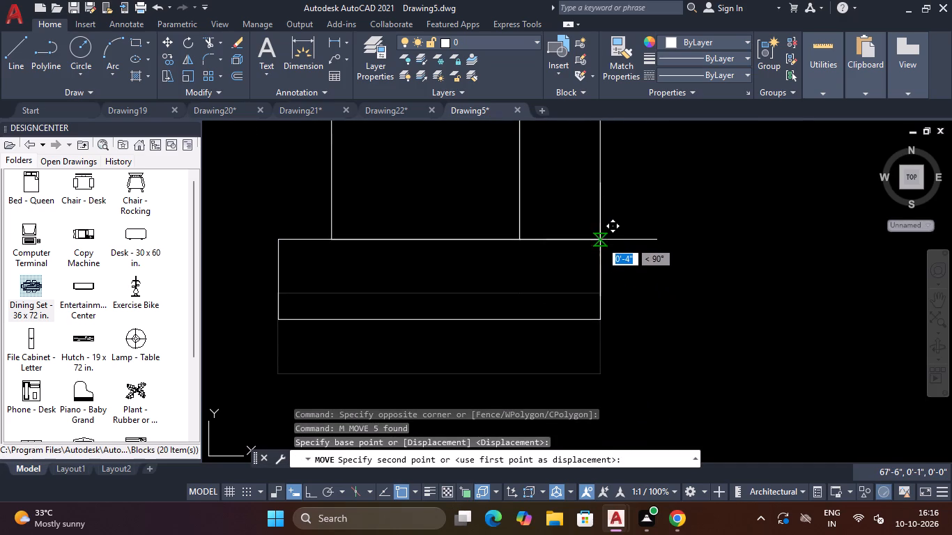
left_click(601, 241)
scroll(601, 242, "down", 4)
key("Escape")
Trim the short line separating the sofa's back from its southern arm.
scroll(611, 173, "down", 3)
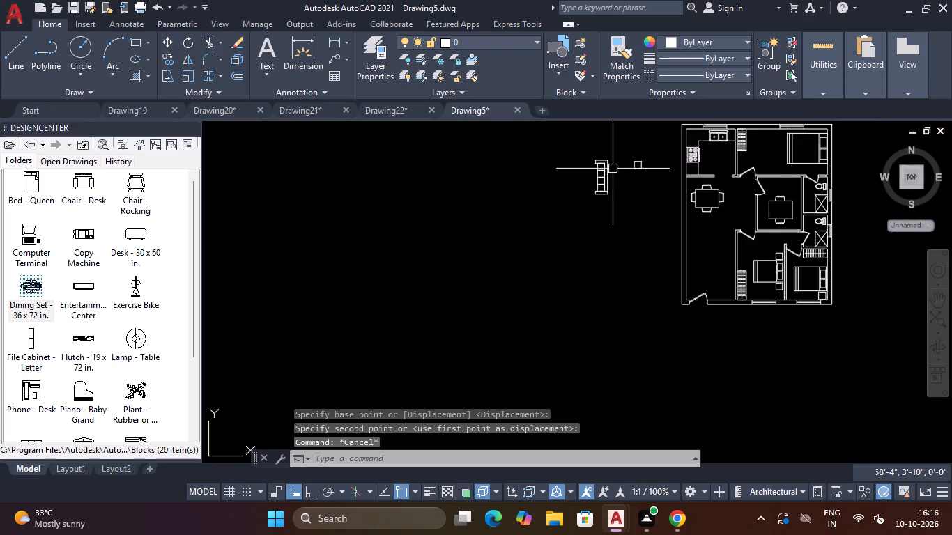
scroll(613, 169, "up", 2)
scroll(588, 230, "up", 4)
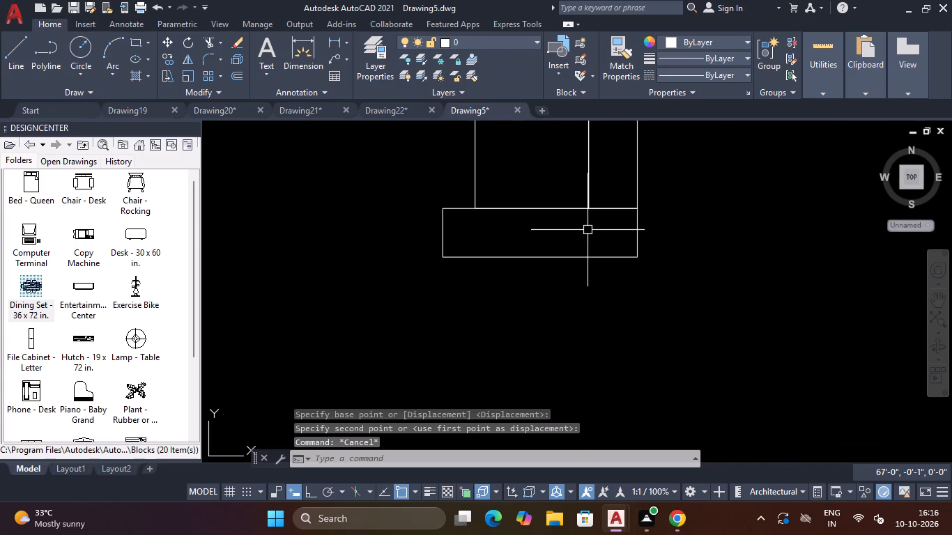
type("TR")
key("space")
left_click(610, 192)
left_click(610, 218)
scroll(609, 219, "down", 7)
scroll(627, 193, "up", 2)
key("Escape")
key("Escape")
Move the whole sofa into the house's living area, beside the bedroom wall south of the dining set.
left_click(627, 149)
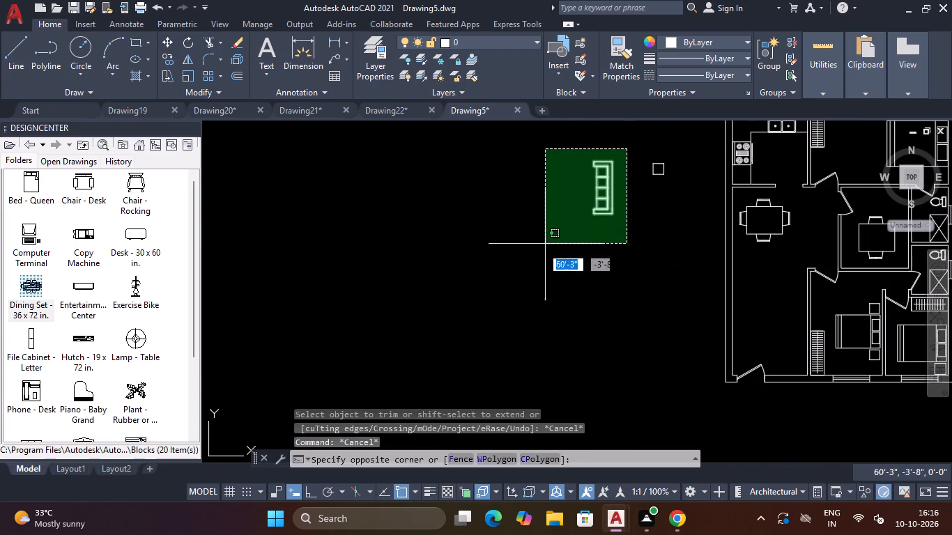
left_click(546, 246)
type("M")
key("space")
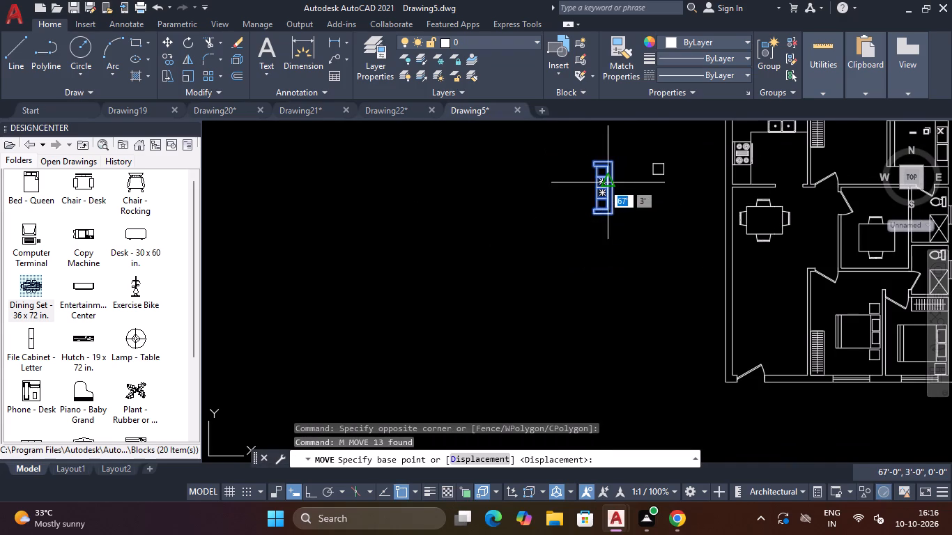
left_click(606, 194)
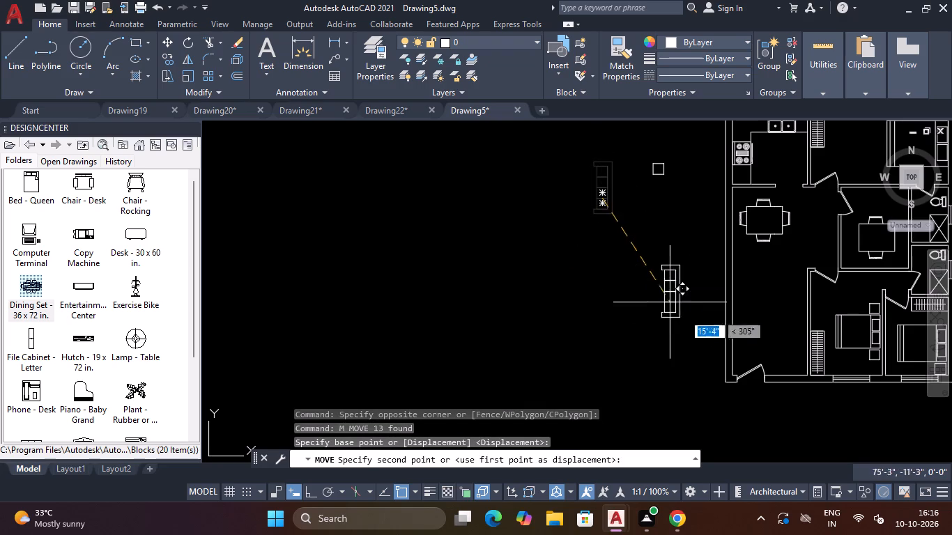
scroll(793, 325, "up", 2)
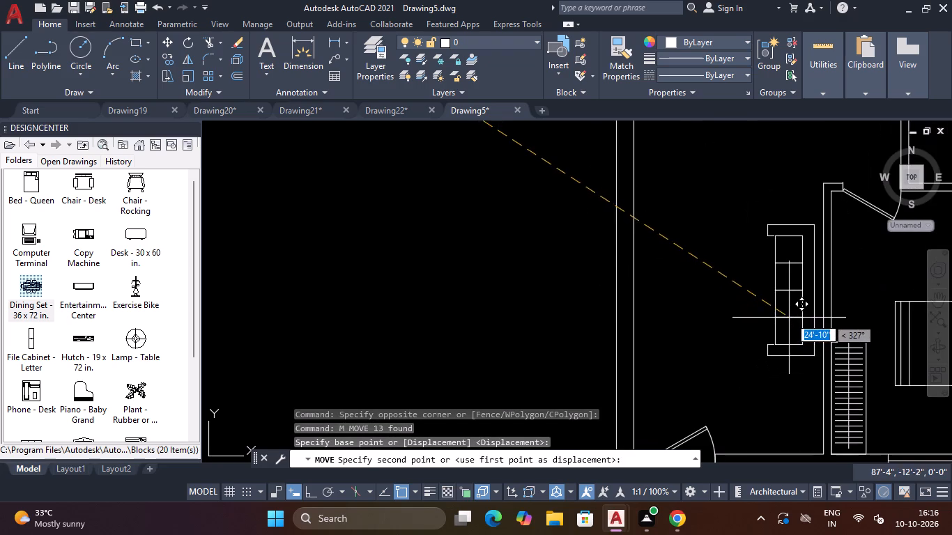
left_click(789, 304)
scroll(735, 318, "down", 1)
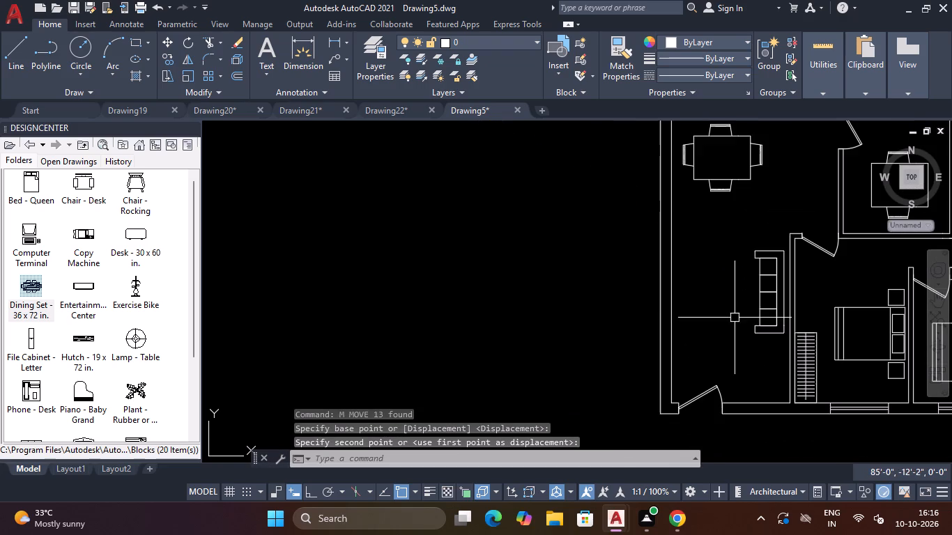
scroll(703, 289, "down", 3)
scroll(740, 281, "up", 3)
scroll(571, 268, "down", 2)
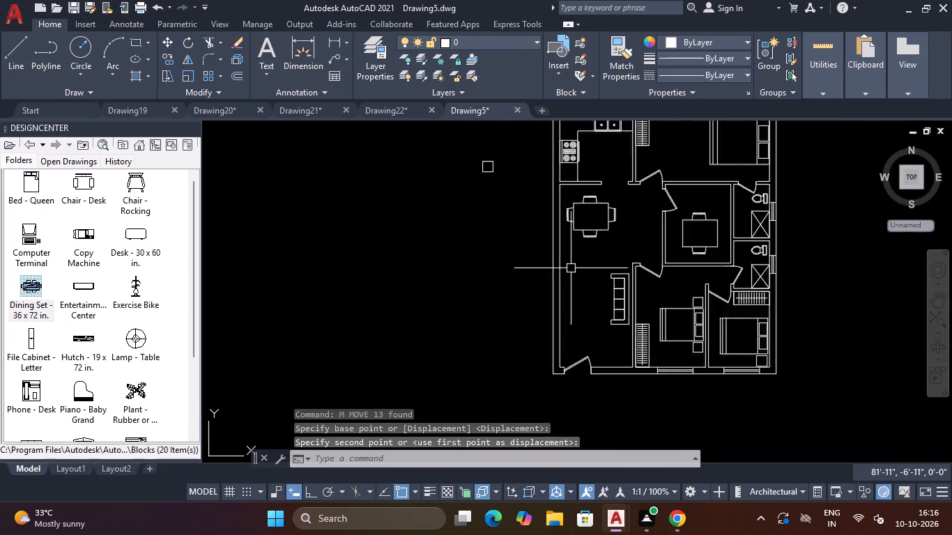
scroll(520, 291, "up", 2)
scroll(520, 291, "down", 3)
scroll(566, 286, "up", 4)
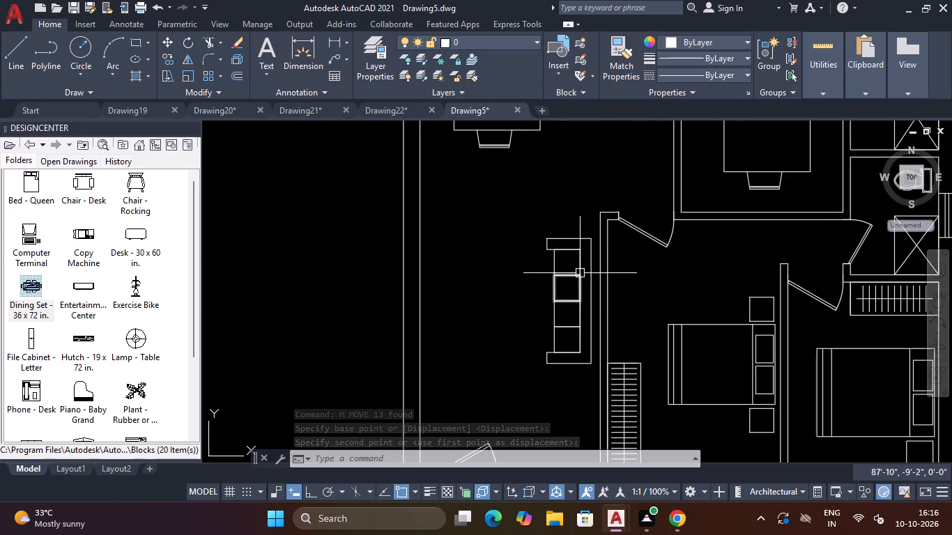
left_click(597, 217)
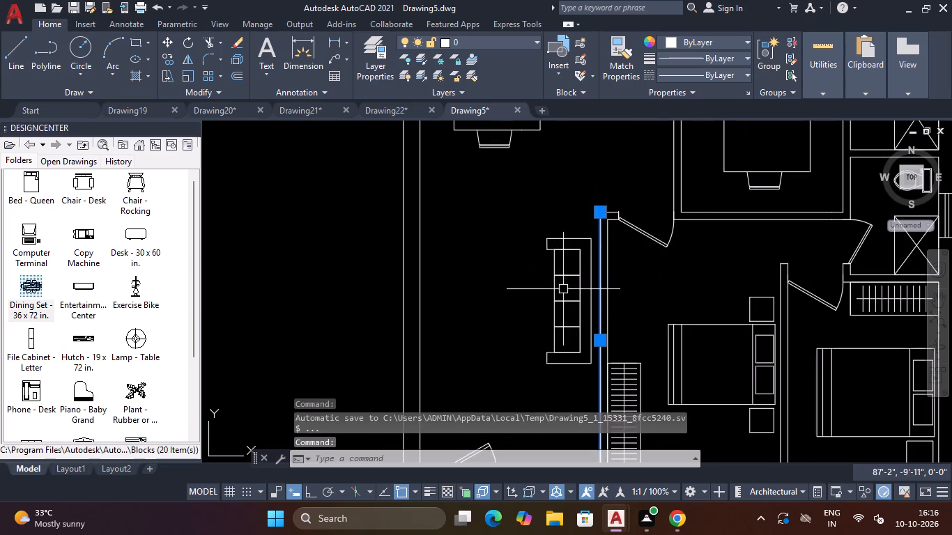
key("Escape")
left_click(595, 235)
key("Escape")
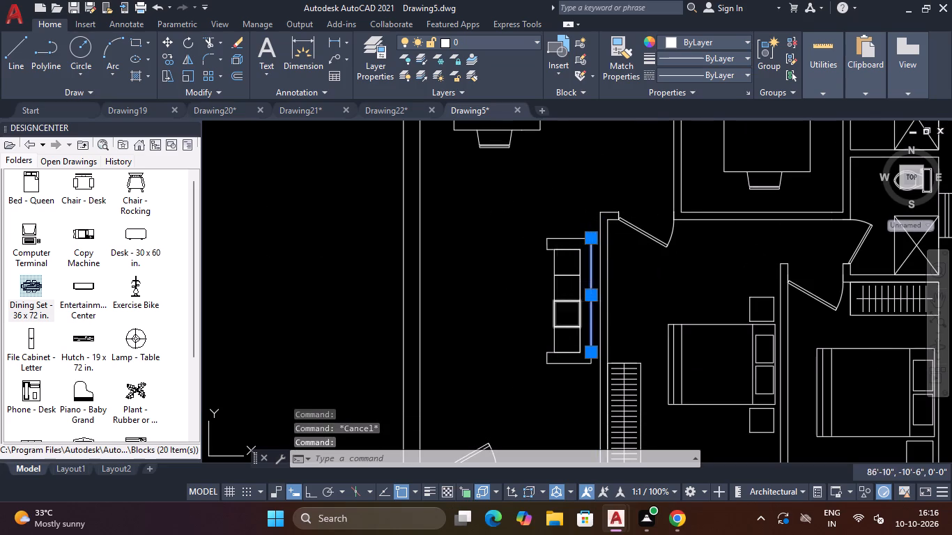
Start a block definition from the whole sofa, with its base point at the outer northeastern corner.
scroll(589, 244, "up", 3)
left_click(609, 188)
scroll(537, 355, "down", 2)
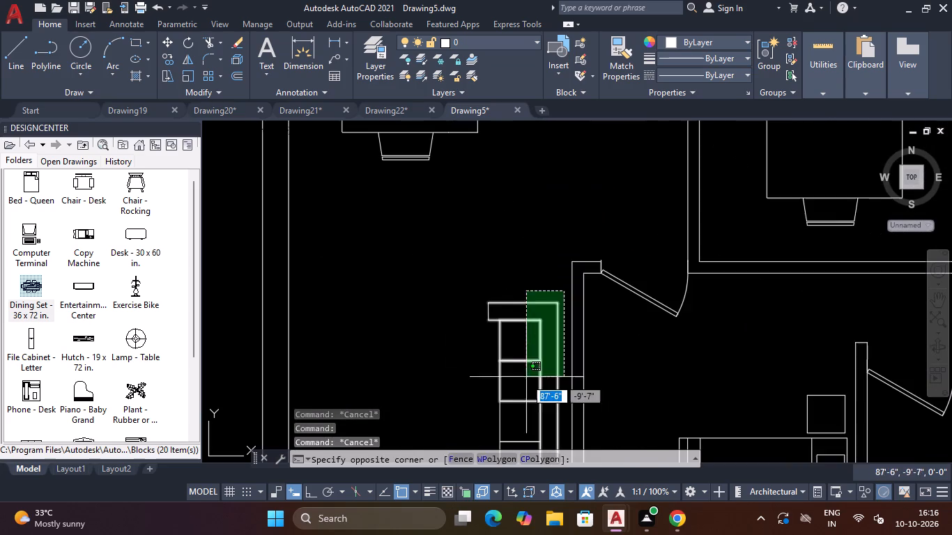
scroll(511, 420, "down", 3)
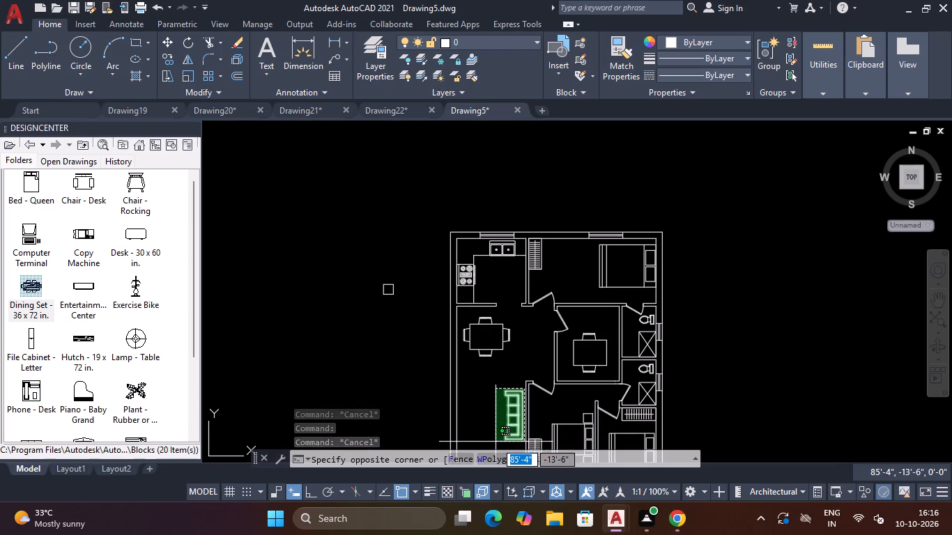
left_click(492, 444)
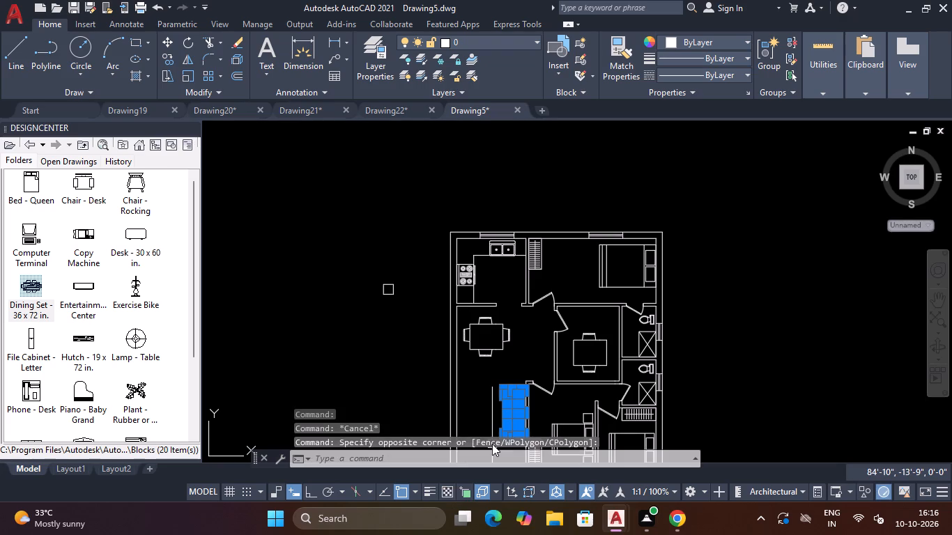
type("B")
key("space")
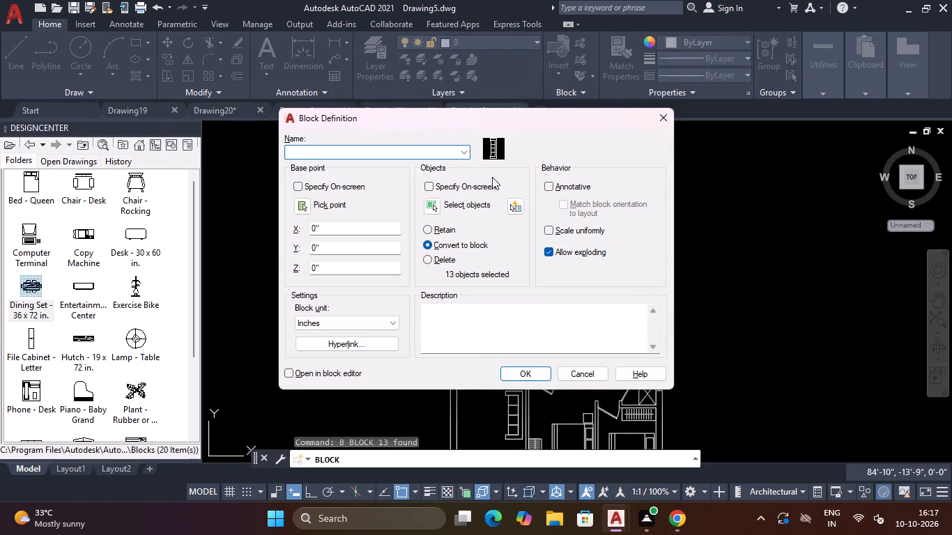
left_click(308, 206)
scroll(512, 415, "down", 1)
scroll(524, 426, "up", 5)
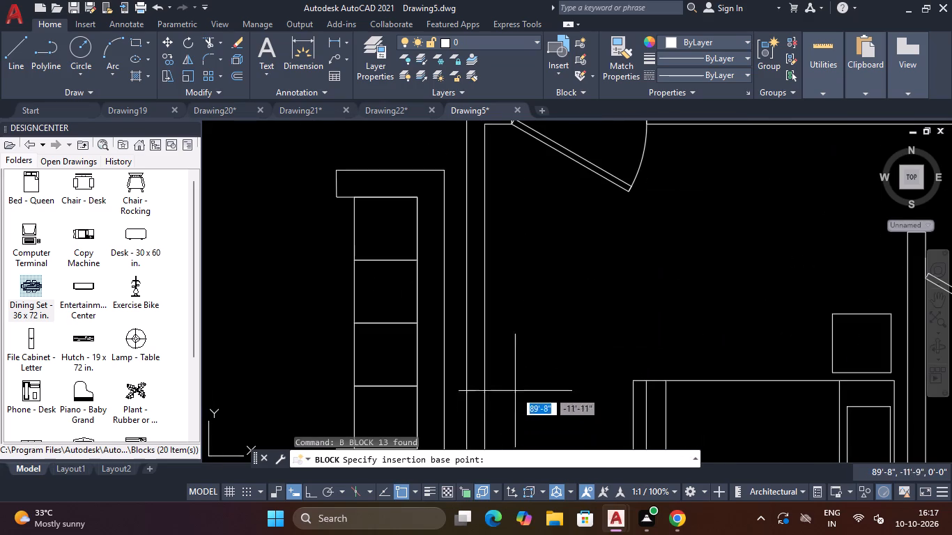
left_click(447, 171)
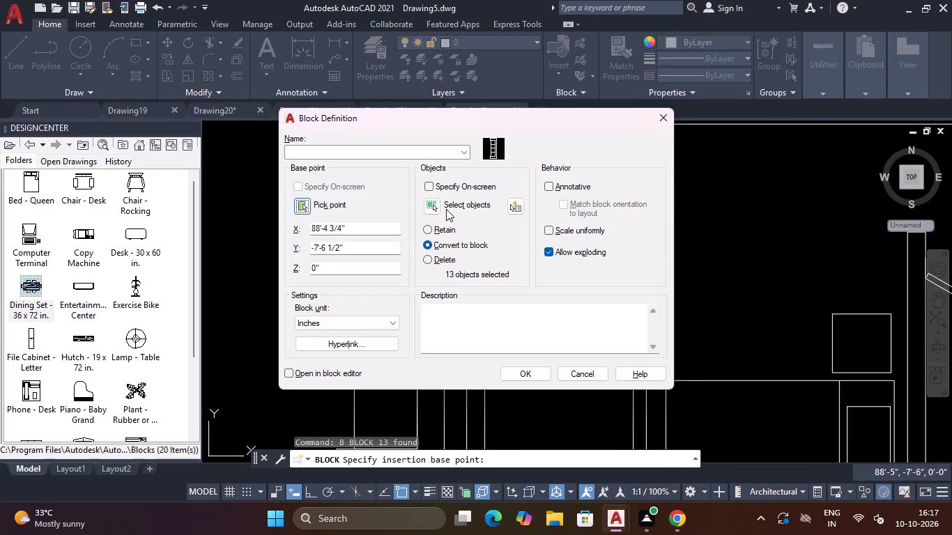
Name the block SOFA, reselect the whole sofa as its objects, and create it with the Convert to block option.
left_click(406, 151)
type("SOFA")
key("space")
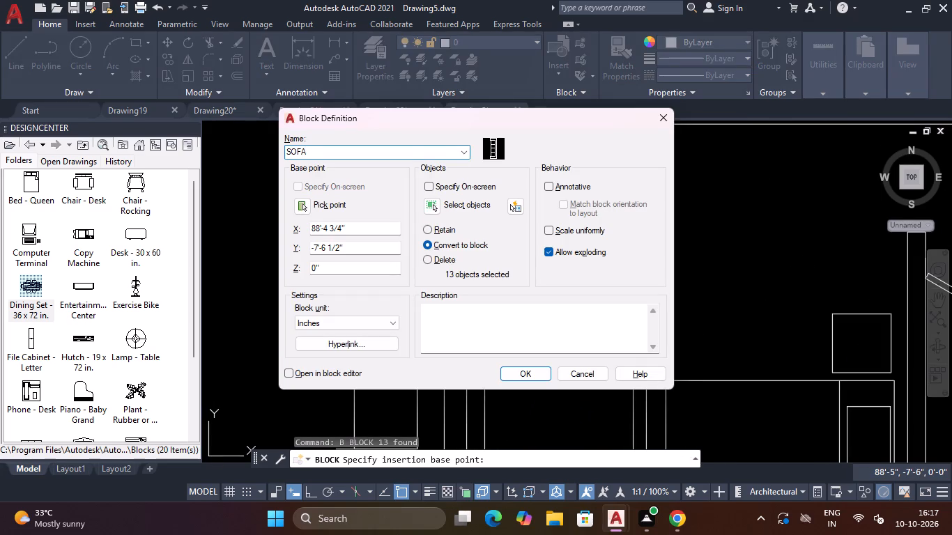
left_click(432, 205)
scroll(432, 205, "down", 1)
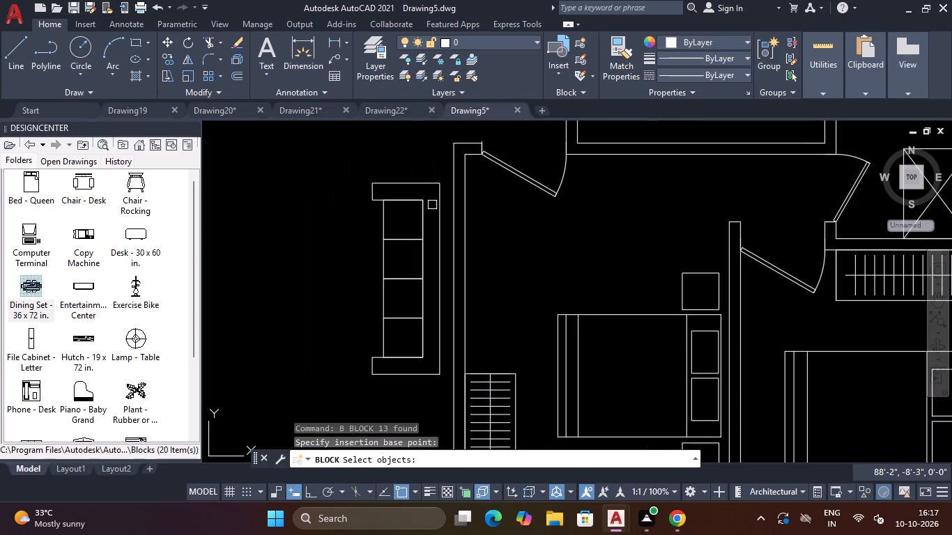
left_click(446, 169)
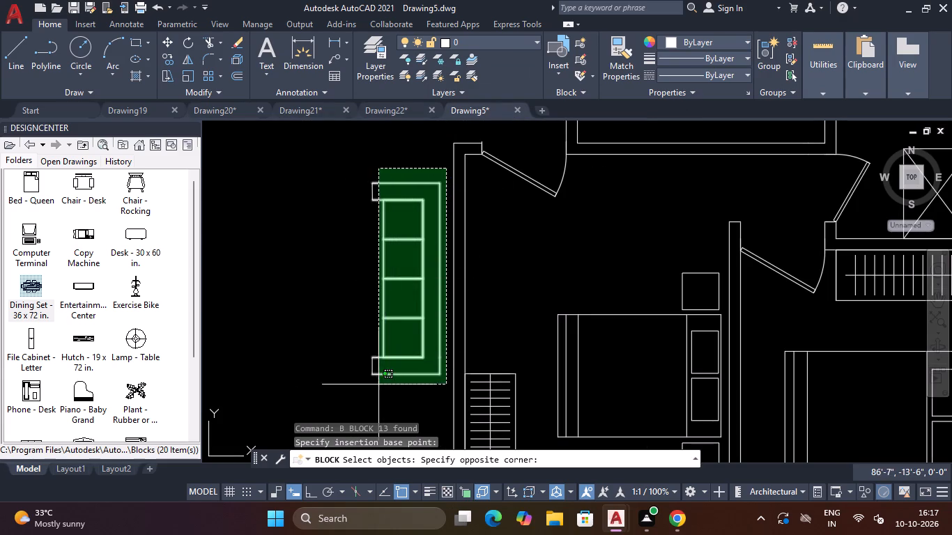
left_click(364, 396)
key("Return")
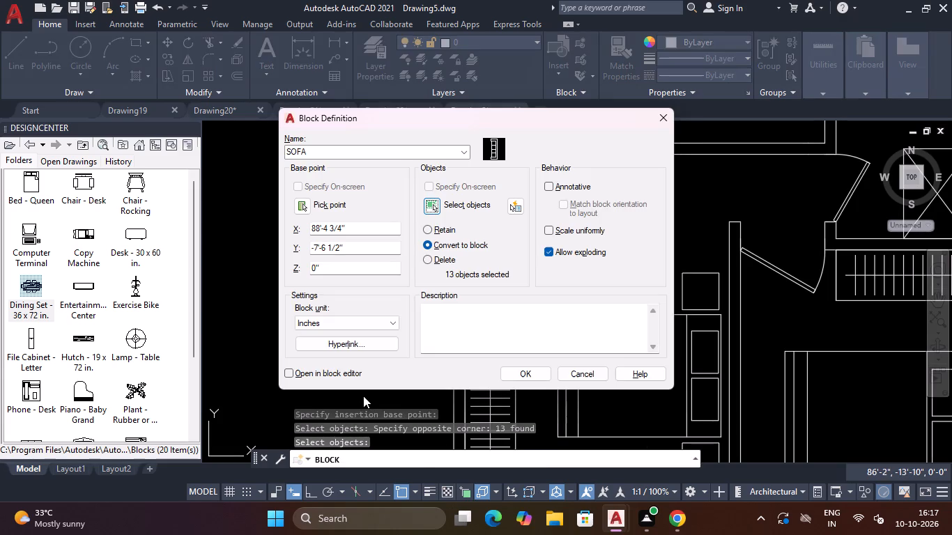
left_click(535, 374)
Offset the small square west of the house inward by 6".
scroll(323, 281, "down", 4)
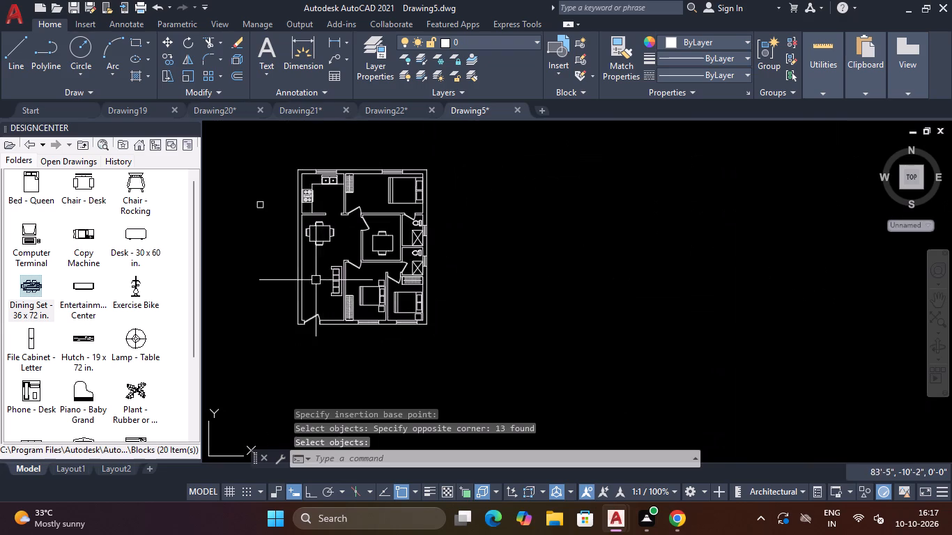
scroll(256, 189, "up", 2)
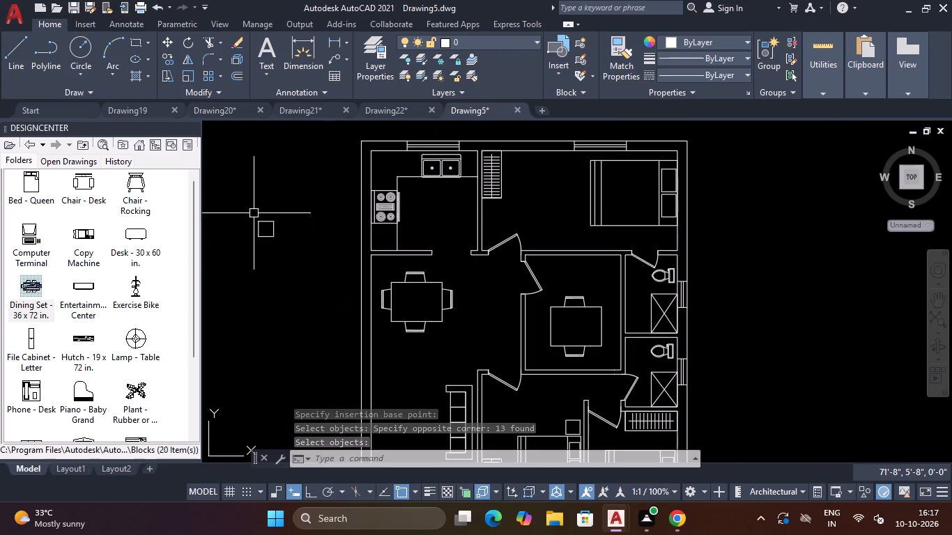
type("O")
key("space")
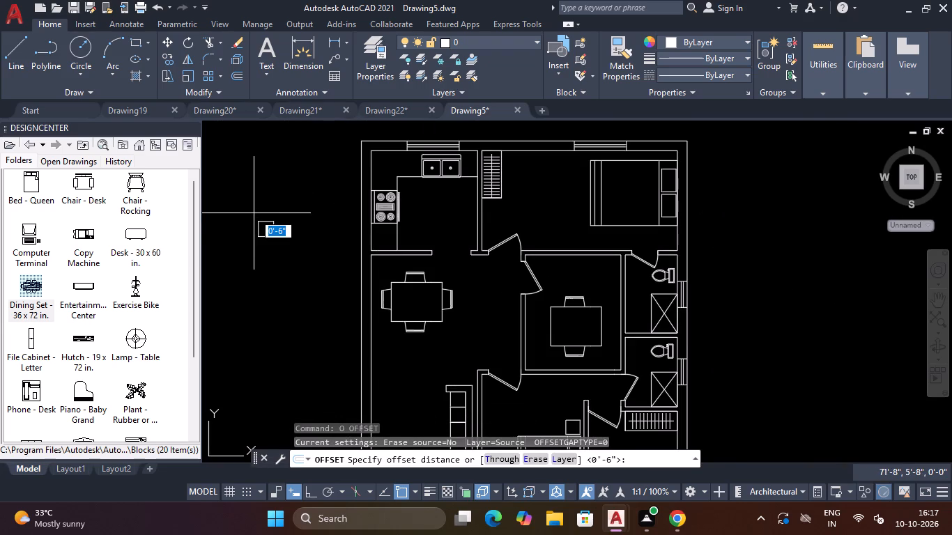
type("6\"")
key("Return")
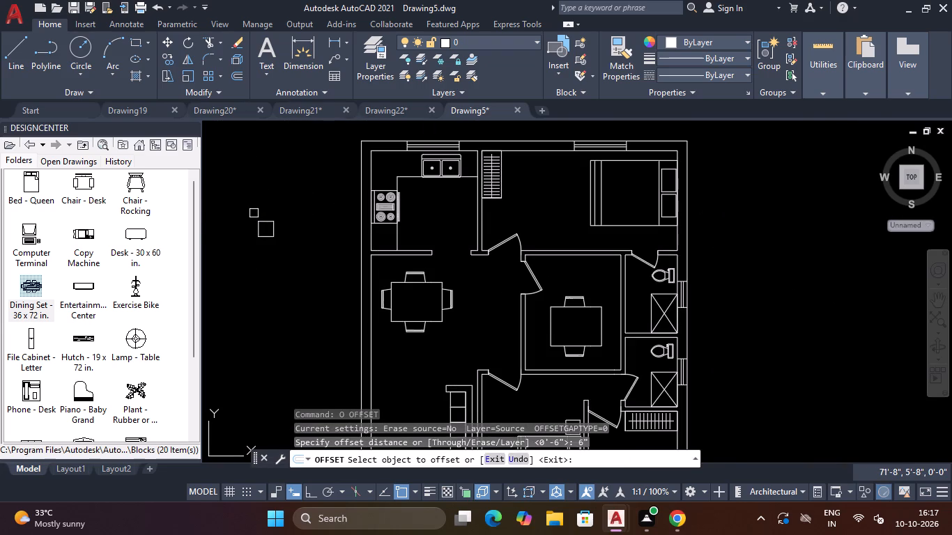
scroll(254, 213, "up", 2)
left_click(279, 232)
left_click(291, 188)
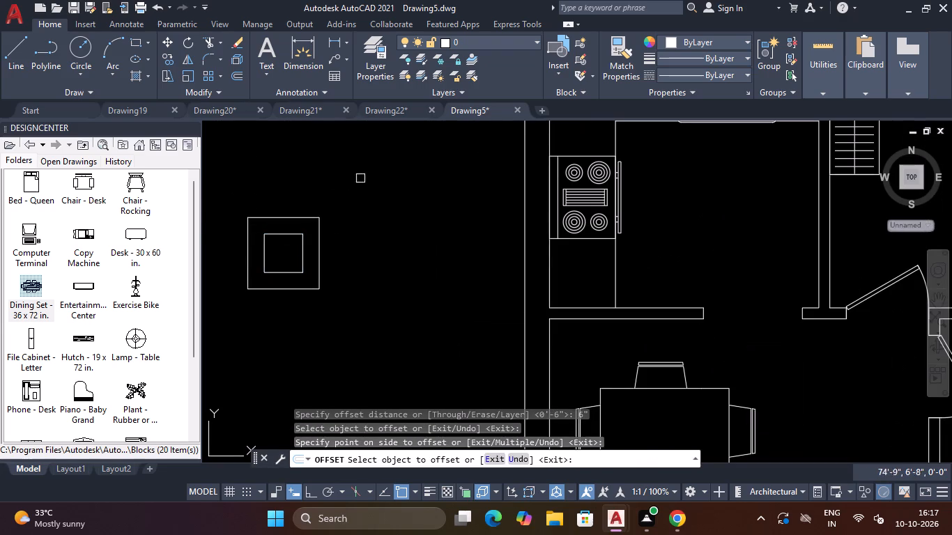
scroll(390, 178, "down", 4)
scroll(387, 182, "up", 3)
left_click(379, 174)
key("Escape")
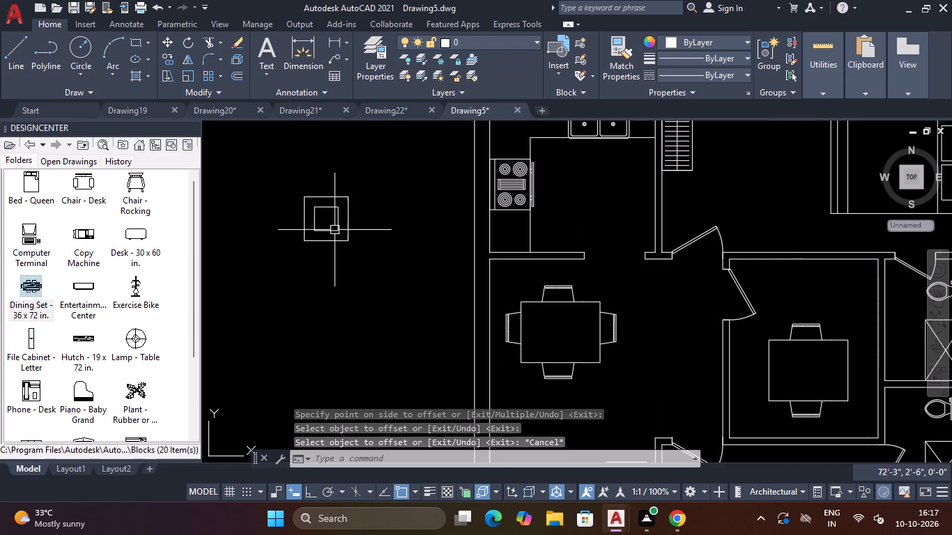
Move the two nested squares into the living area, just west of the sofa and near its middle.
left_click(374, 181)
left_click(258, 300)
type("M")
key("space")
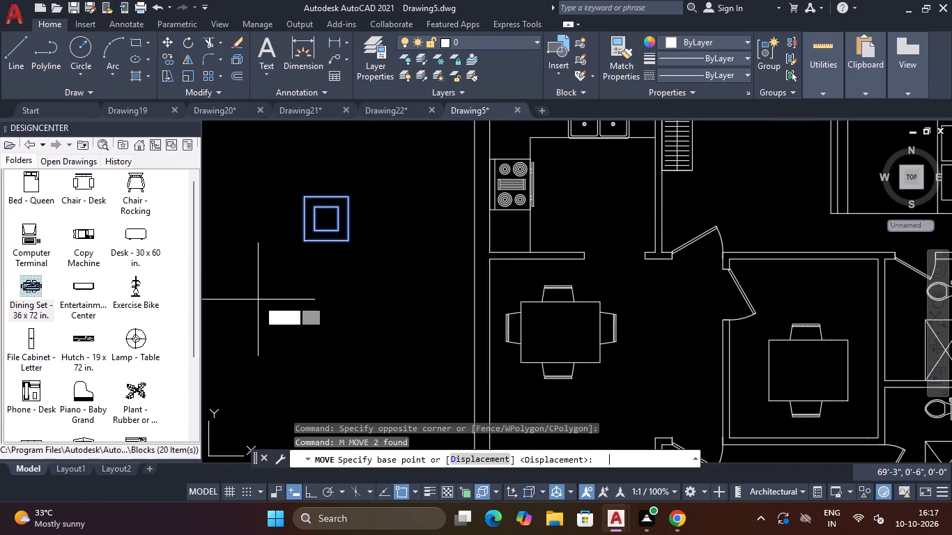
left_click(330, 222)
scroll(330, 241, "down", 3)
scroll(390, 319, "up", 3)
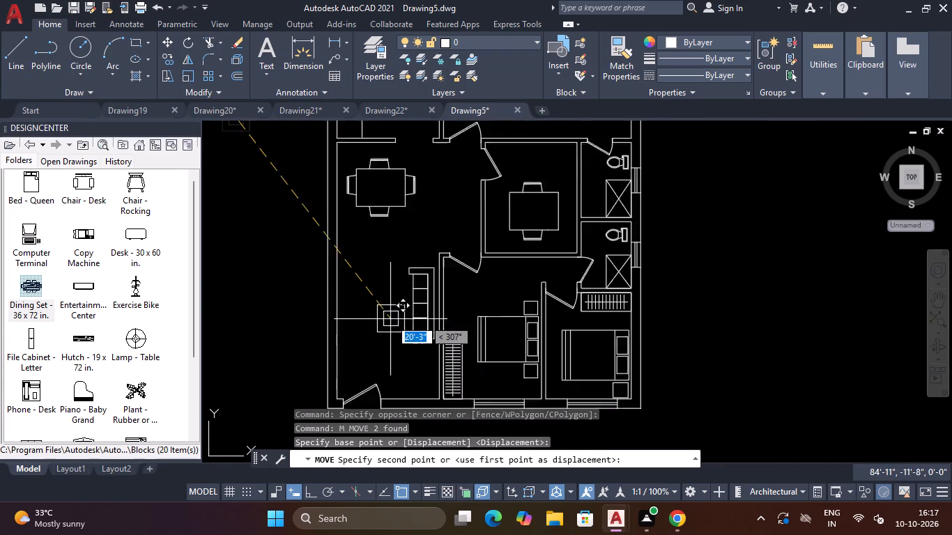
left_click(392, 297)
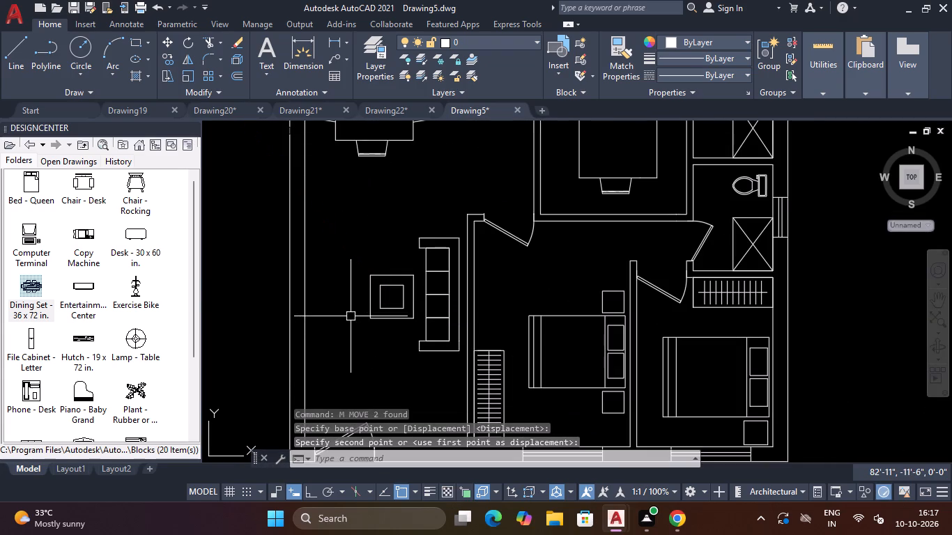
Draw a rectangle about 11" by 6'-6" against the living area's western wall, opposite the sofa.
type("REC")
key("space")
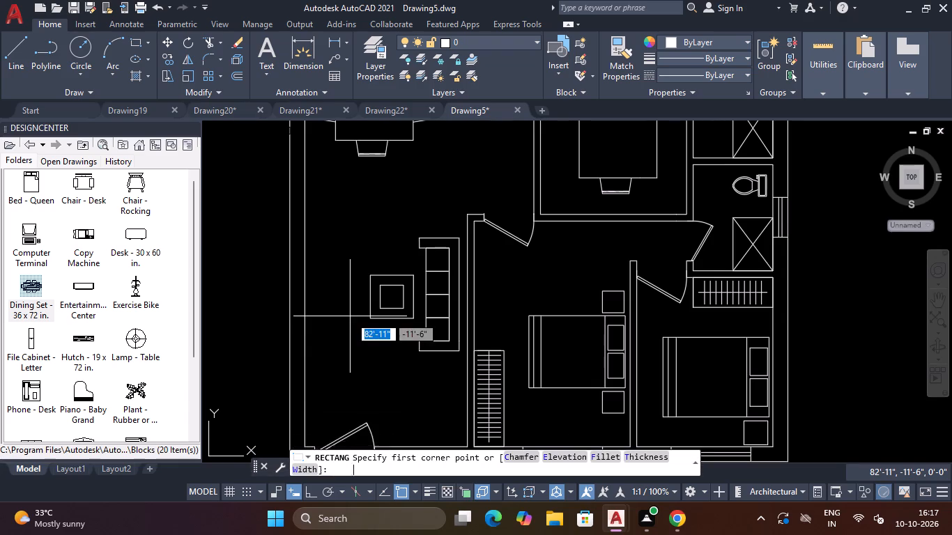
left_click(307, 234)
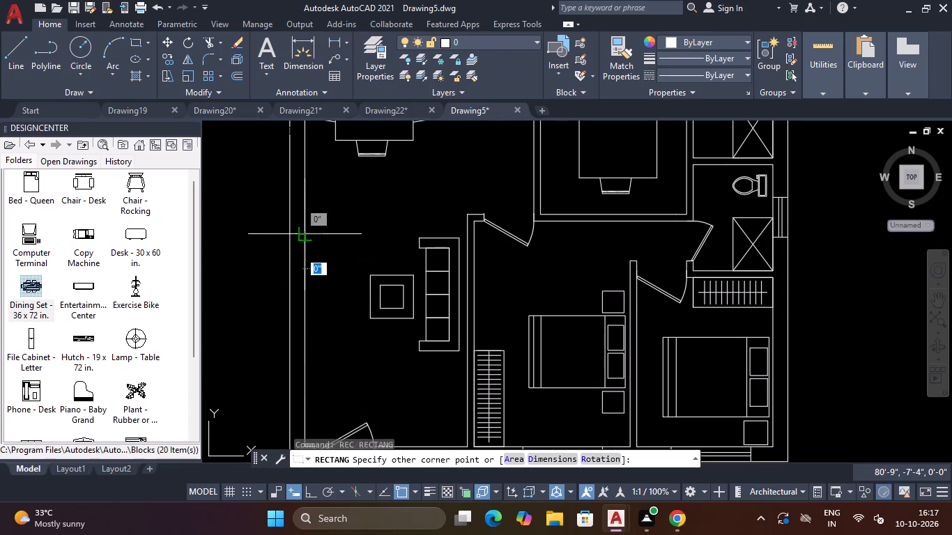
left_click(323, 364)
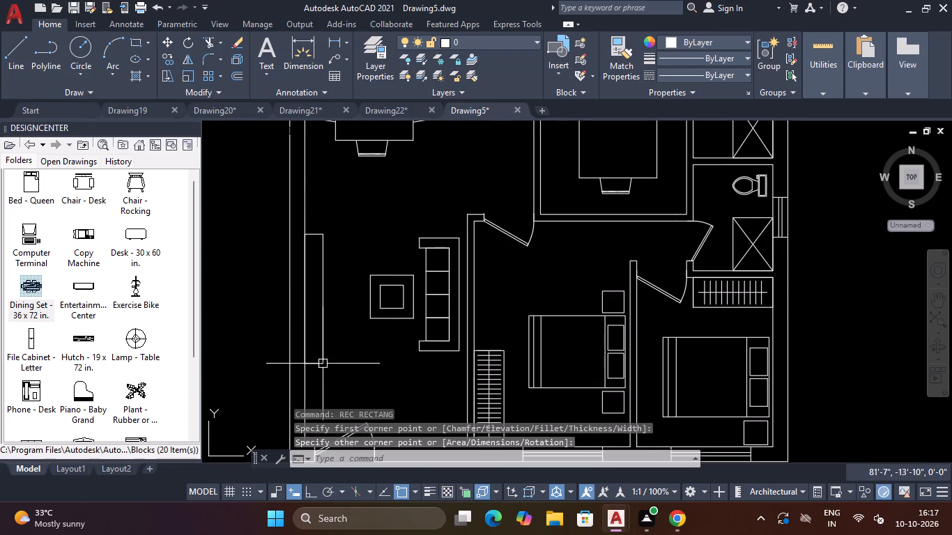
Draw a narrow upright rectangle about 4" by 4'-6" inside the rectangle on the western wall.
type("REC")
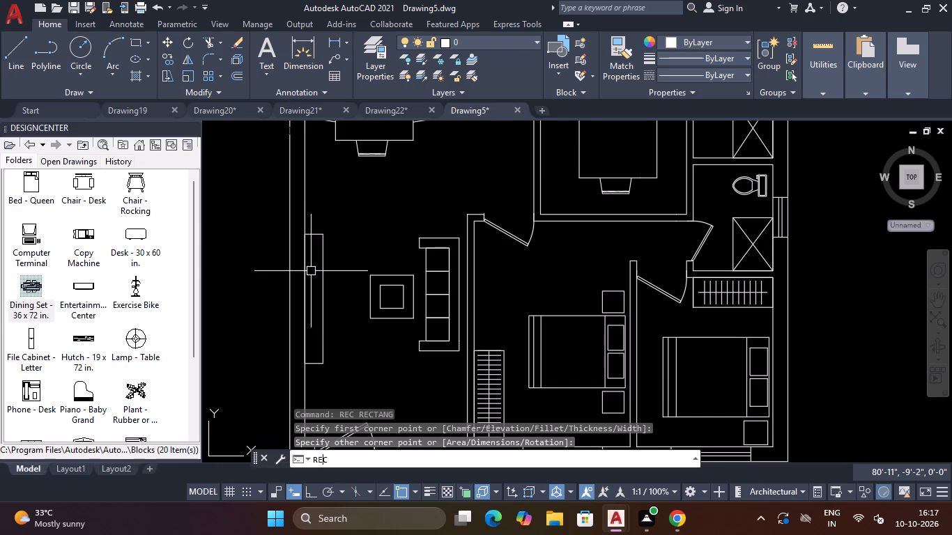
key("space")
scroll(311, 263, "up", 1)
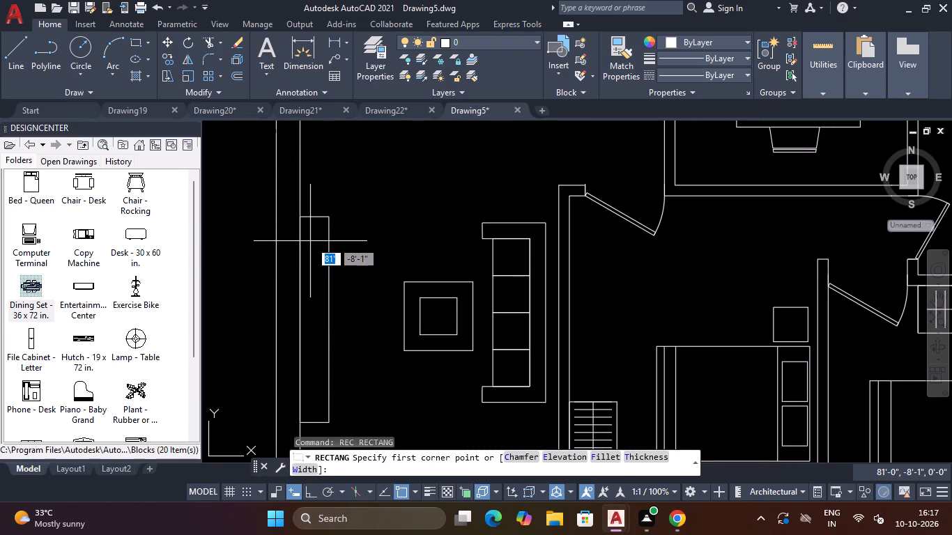
left_click(310, 240)
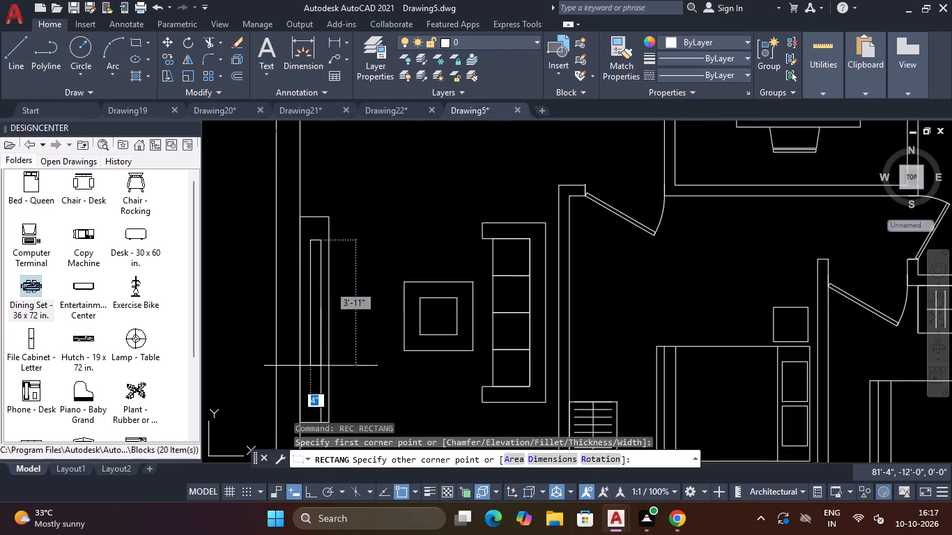
left_click(321, 383)
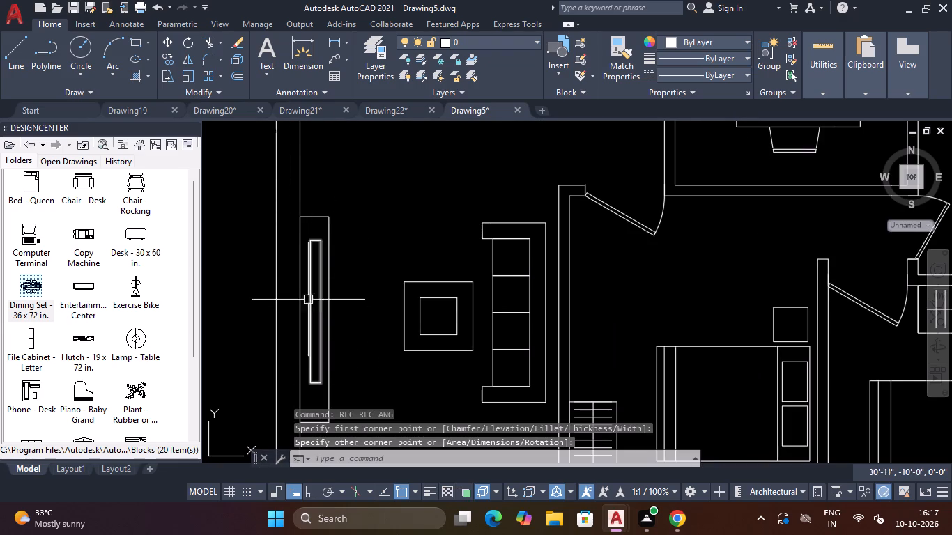
Draw a smaller rectangle about 1'-8" long between the wall and the narrow rectangle, ending on the narrow rectangle's western edge.
key("space")
scroll(303, 278, "up", 2)
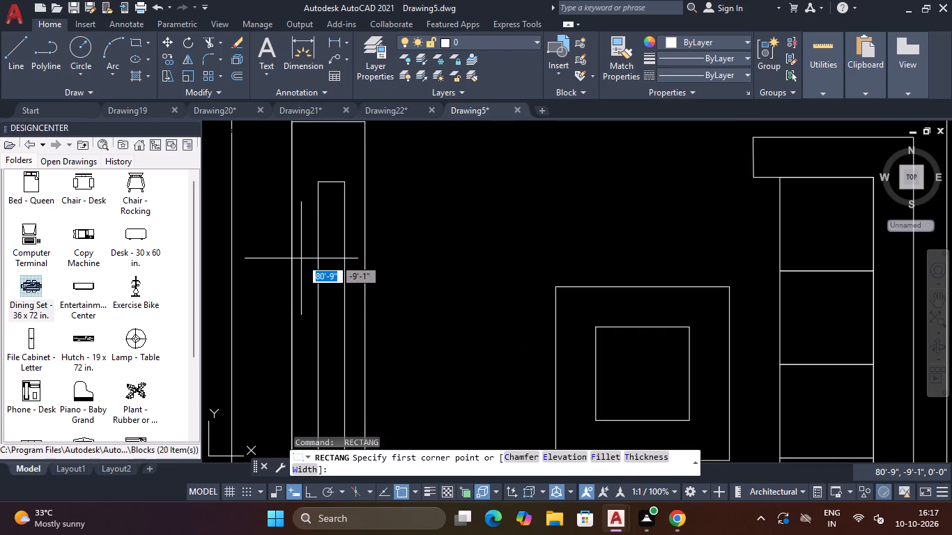
left_click(301, 258)
scroll(314, 372, "down", 2)
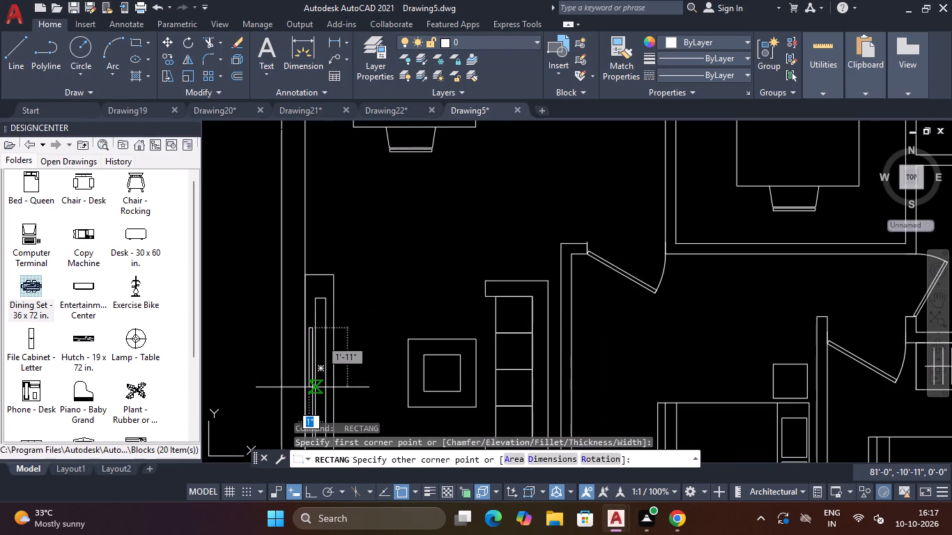
scroll(314, 389, "up", 3)
left_click(318, 361)
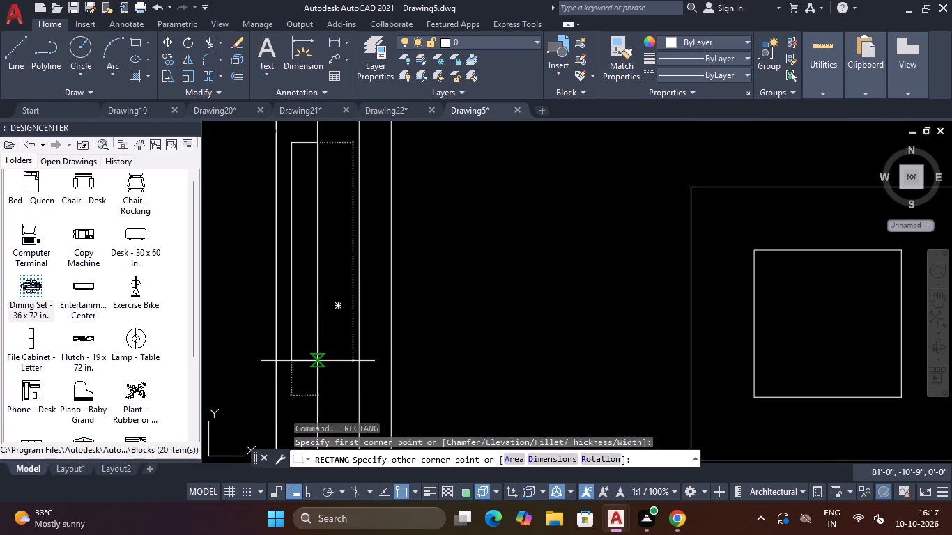
scroll(318, 361, "down", 3)
scroll(385, 328, "down", 3)
scroll(369, 350, "up", 3)
key("Escape")
key("Escape")
Draw a circle of about 2" radius centred on each short end of the narrow rectangle in the wall unit.
scroll(364, 220, "up", 3)
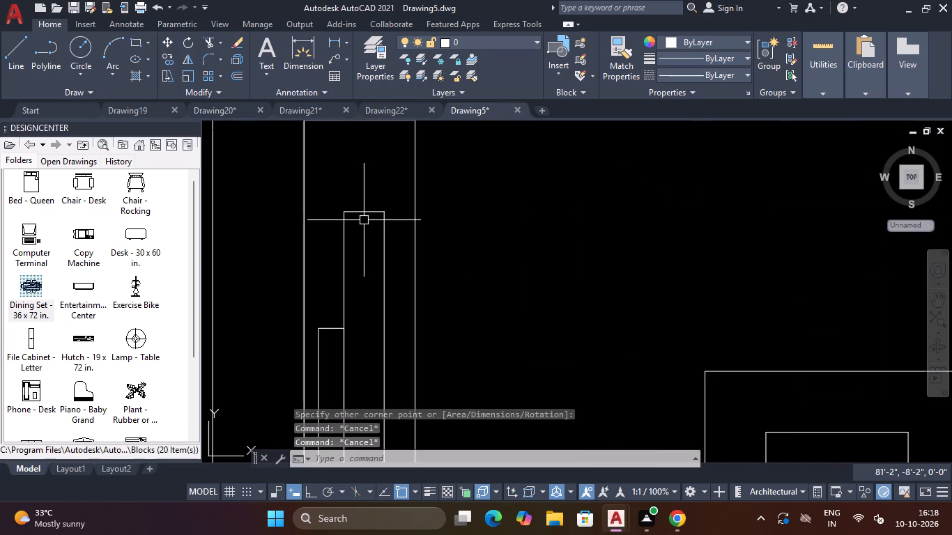
type("C")
key("space")
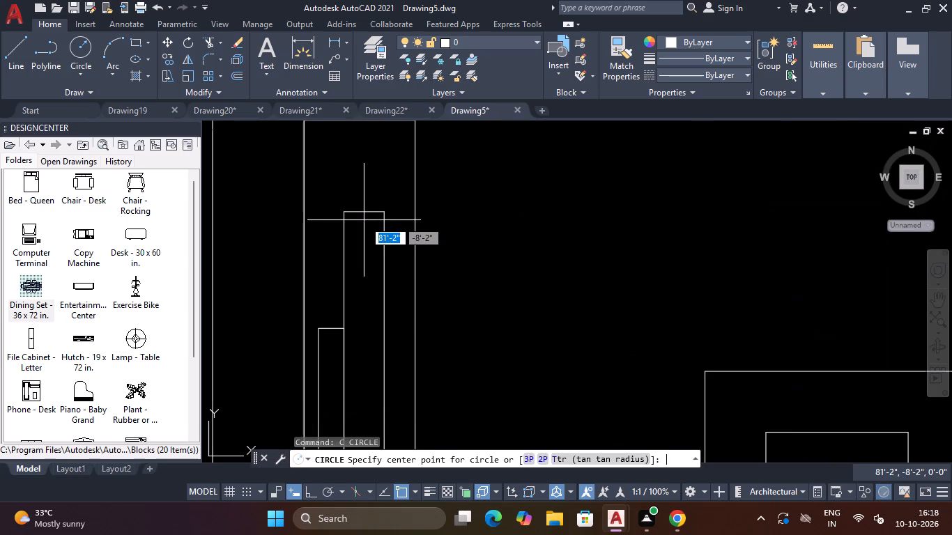
left_click(363, 206)
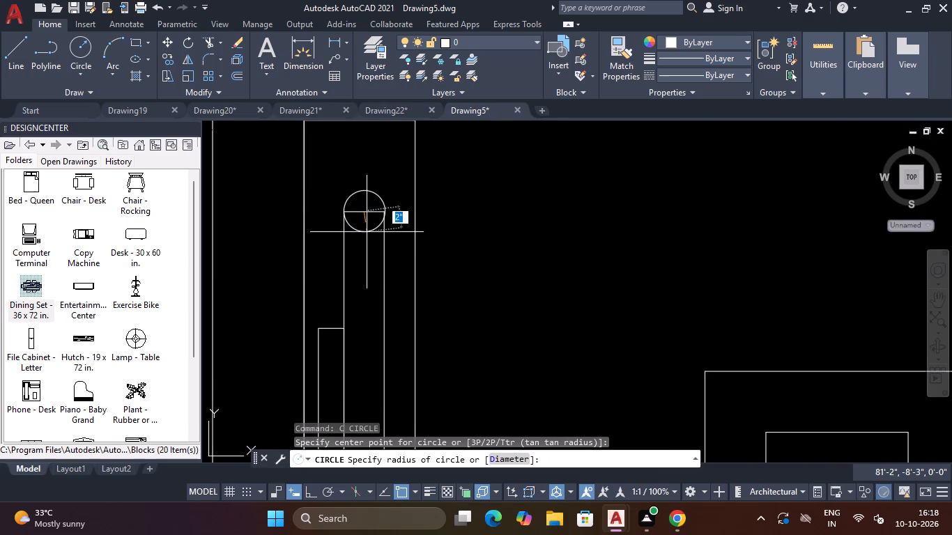
left_click(366, 232)
scroll(367, 272, "down", 3)
scroll(371, 368, "down", 3)
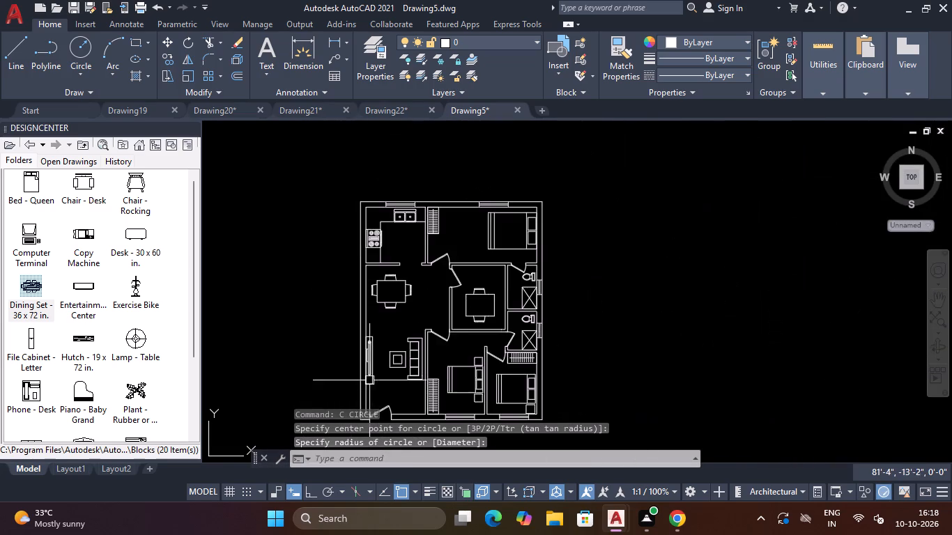
scroll(369, 382, "up", 4)
key("space")
scroll(360, 337, "up", 3)
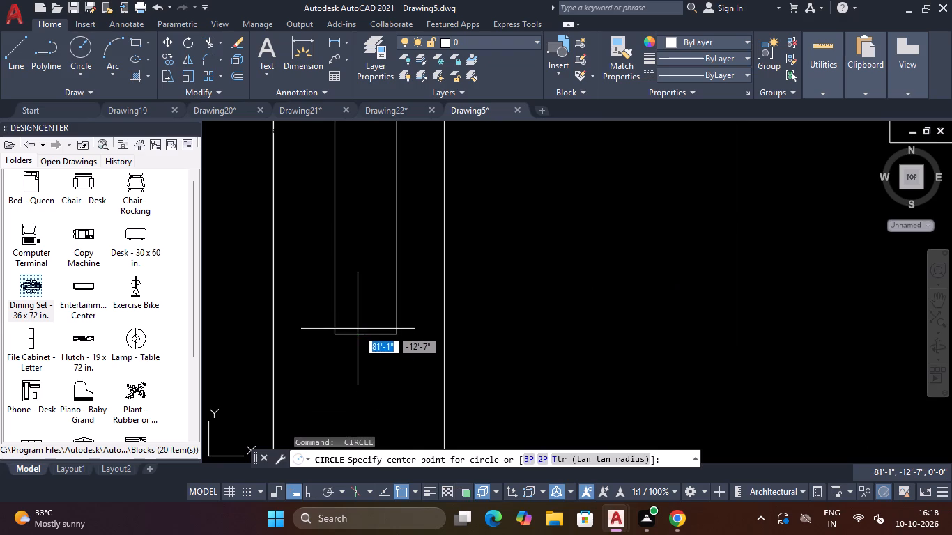
left_click(362, 334)
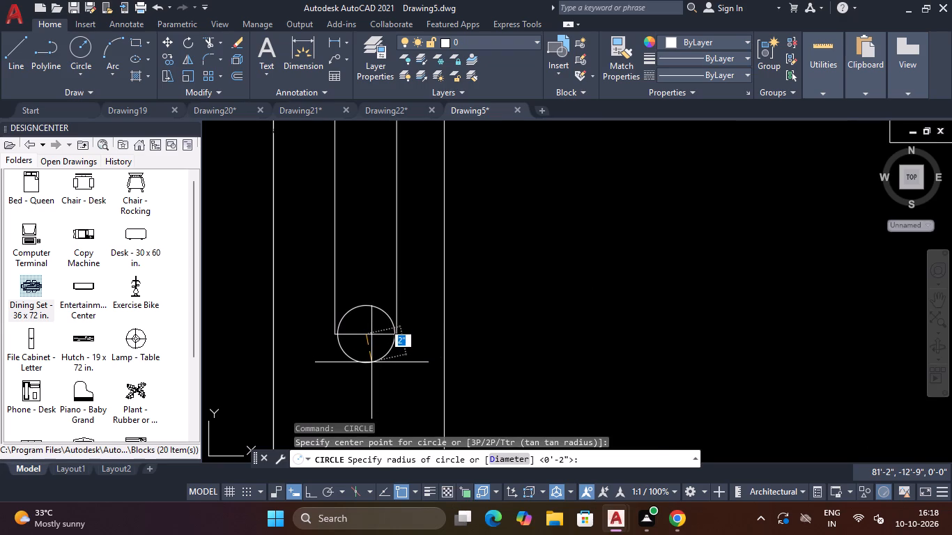
left_click(371, 364)
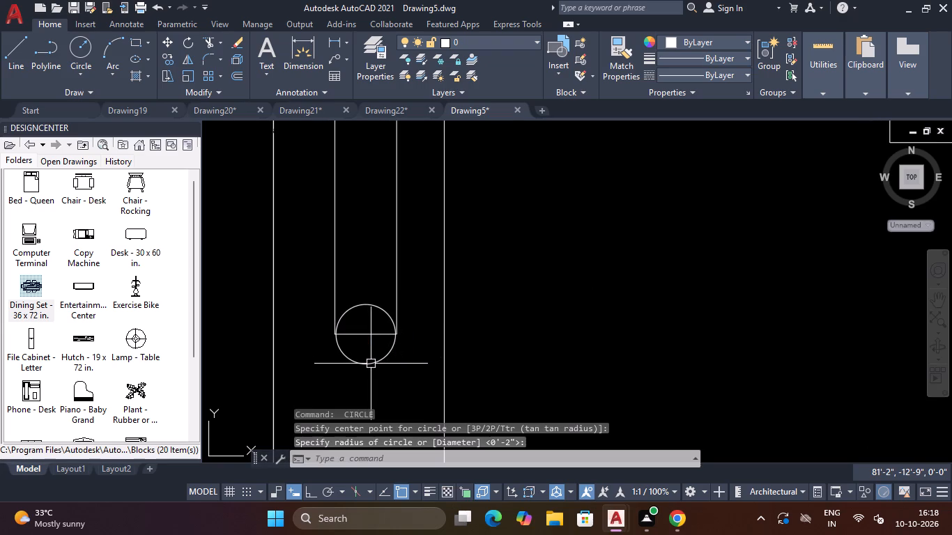
key("Escape")
key("Escape")
Trim the inner half of both circles and the narrow rectangle's two short edges to leave rounded ends.
type("TR")
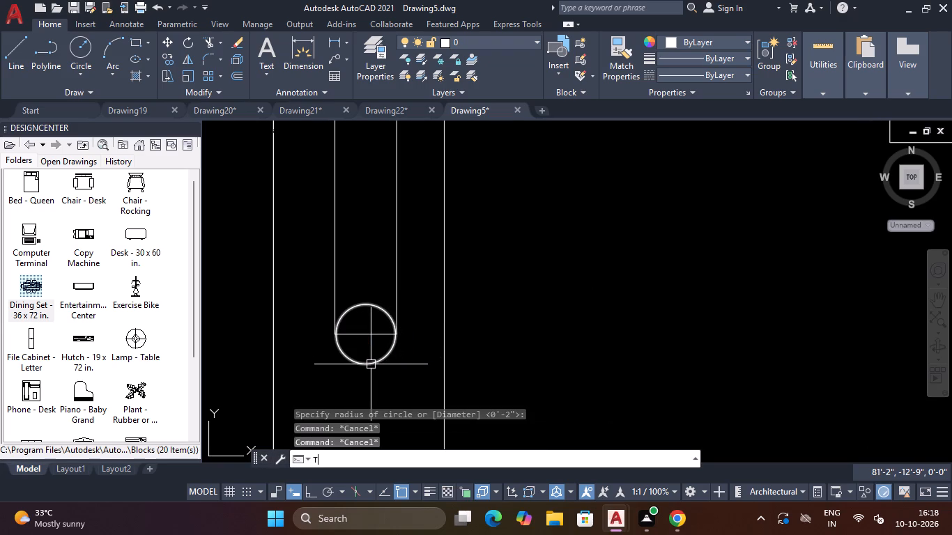
key("space")
left_click(370, 322)
left_click(366, 283)
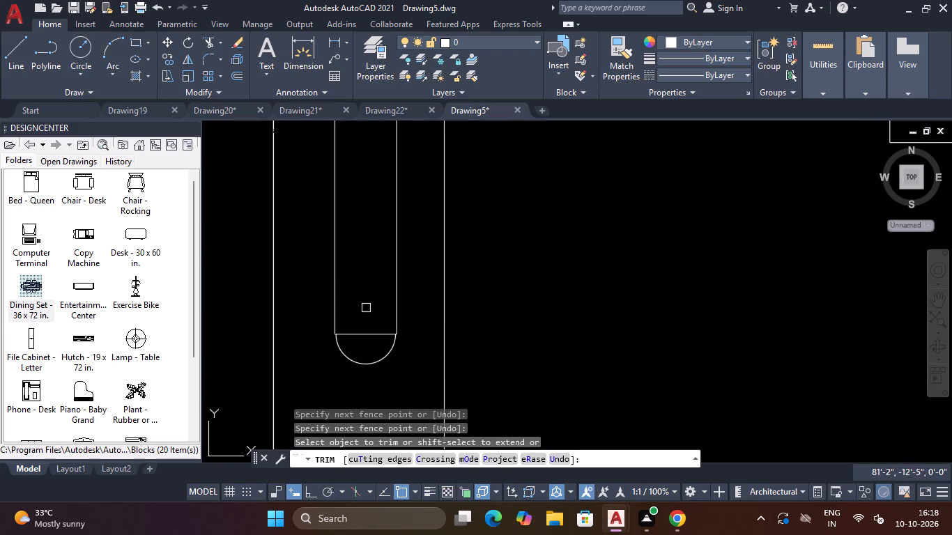
left_click(366, 308)
left_click(366, 340)
scroll(365, 339, "down", 4)
scroll(371, 210, "up", 4)
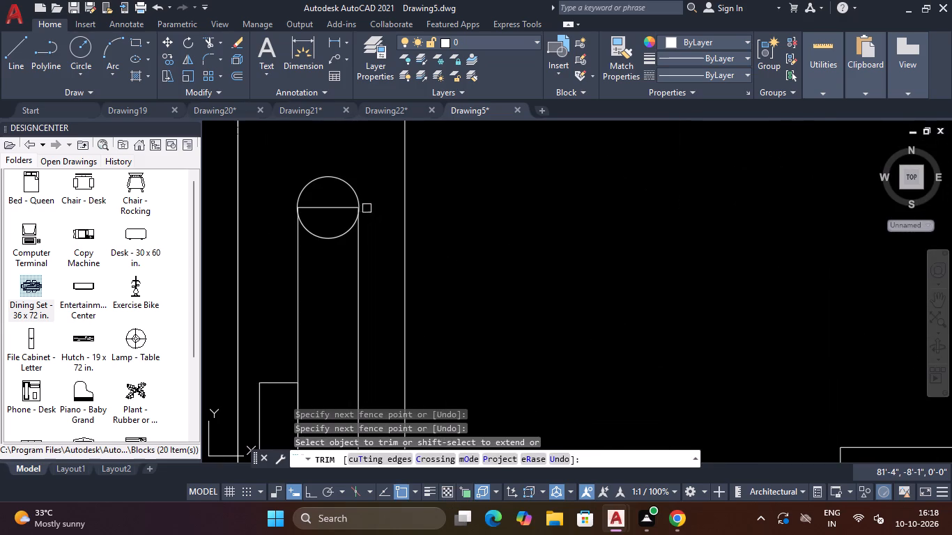
left_click(323, 203)
left_click(323, 233)
left_click(330, 207)
left_click(319, 247)
scroll(319, 247, "down", 4)
scroll(302, 307, "up", 3)
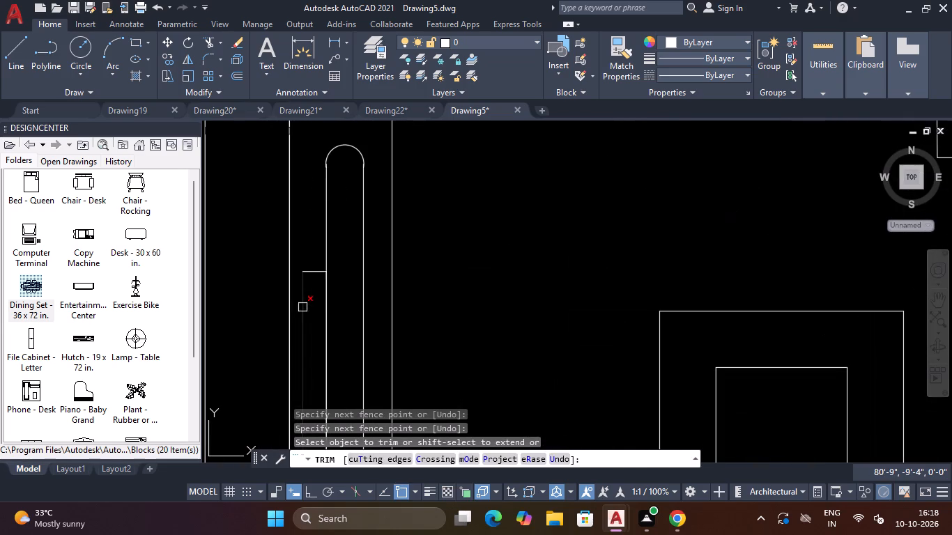
key("Escape")
key("Escape")
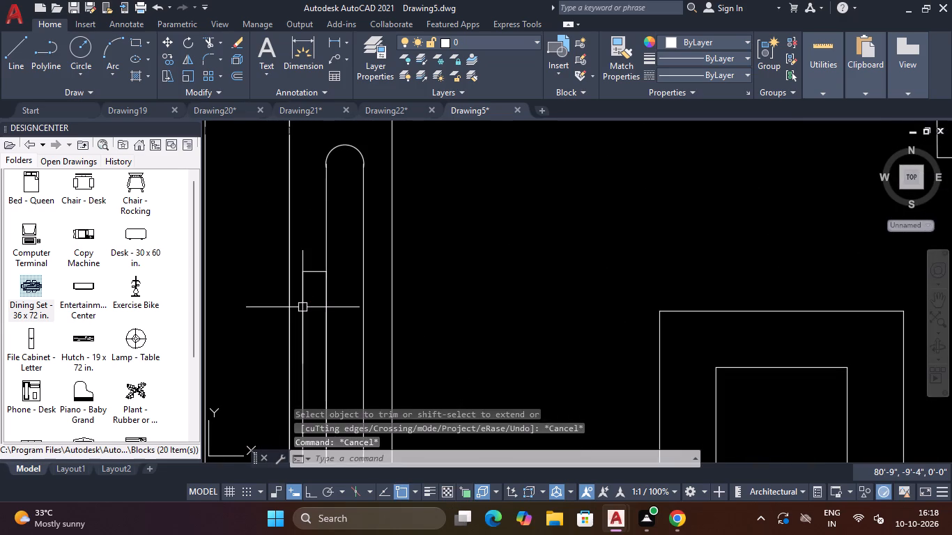
Draw diagonal lines about 3" long from the small rectangle's two western corners to the rounded shape's western edge.
type("L")
key("space")
left_click(302, 273)
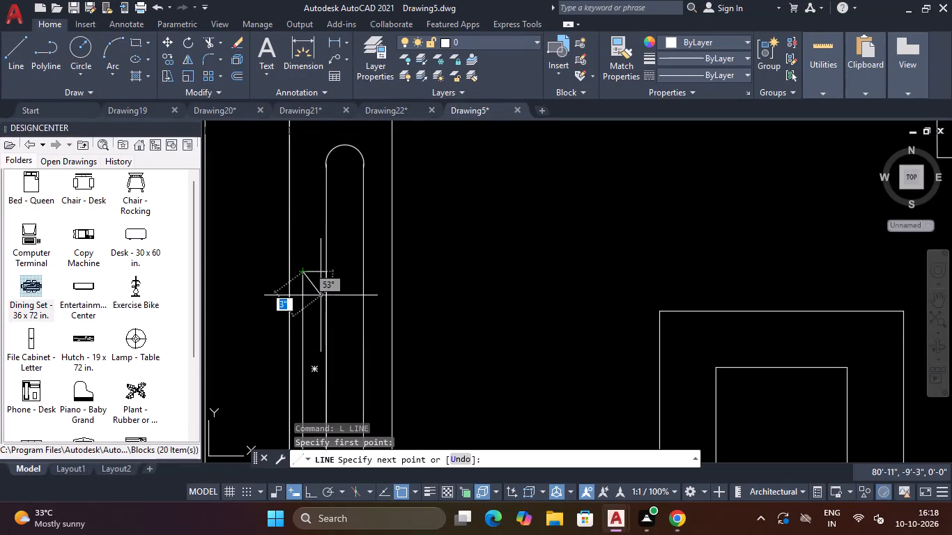
left_click(325, 292)
scroll(325, 300, "down", 3)
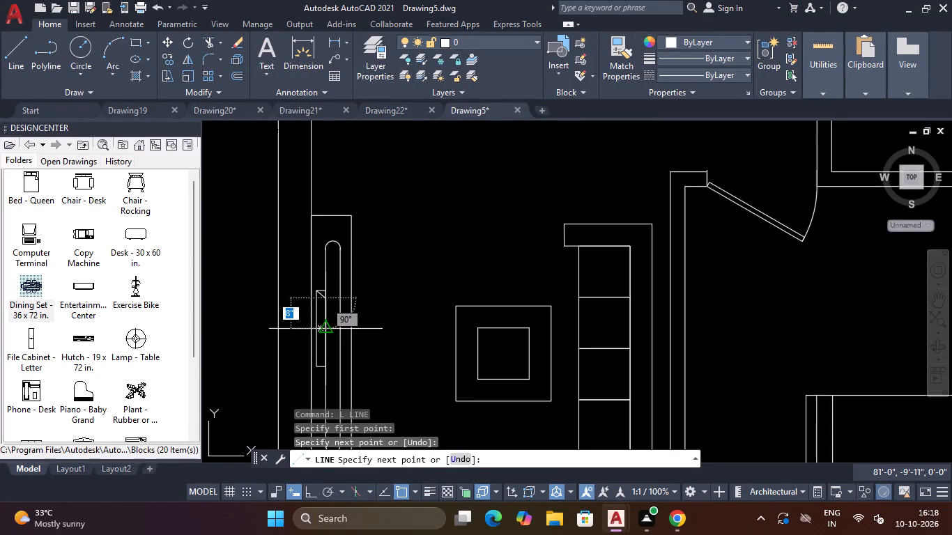
key("Escape")
key("space")
scroll(326, 352, "up", 2)
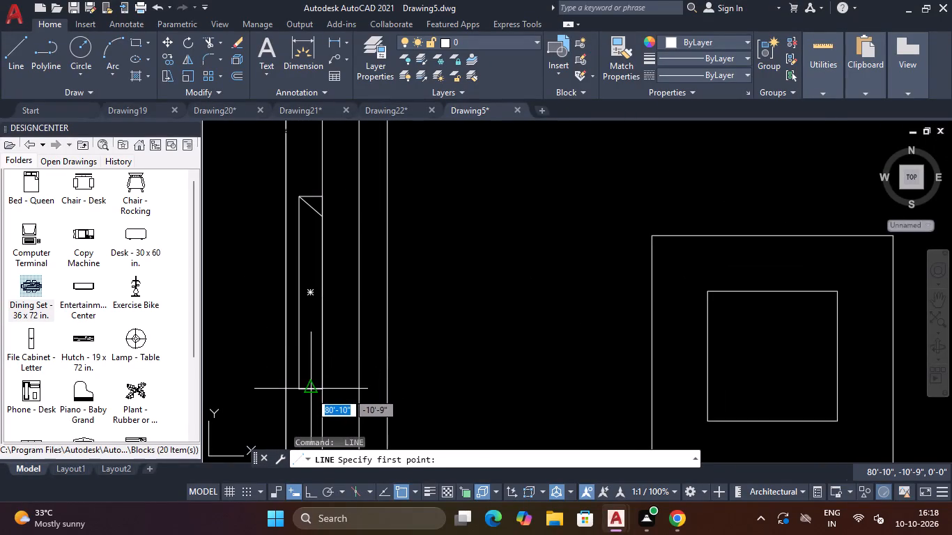
left_click(299, 393)
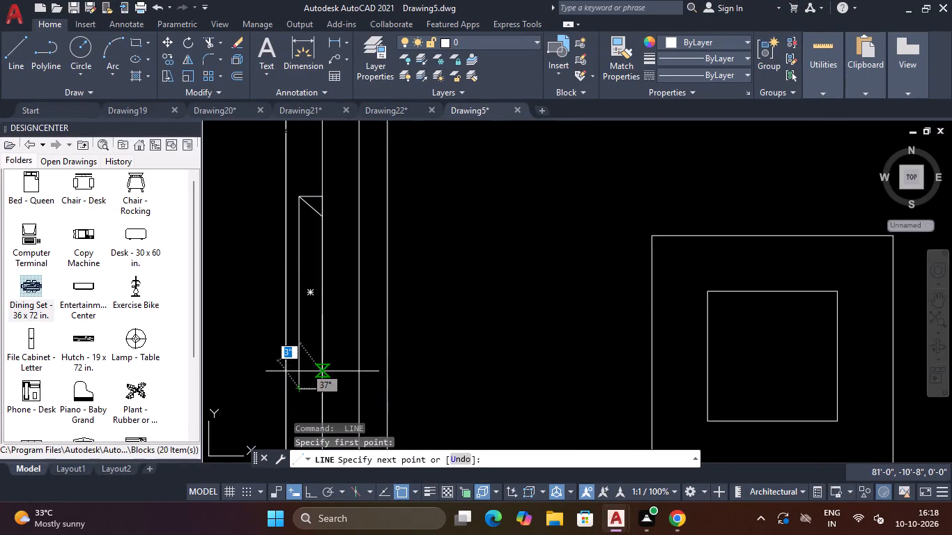
left_click(322, 371)
key("Escape")
Trim off the small rectangle's short edges outside the two diagonals, leaving a tapered shape.
type("TR")
key("space")
scroll(317, 404, "up", 4)
left_click(315, 372)
left_click(294, 283)
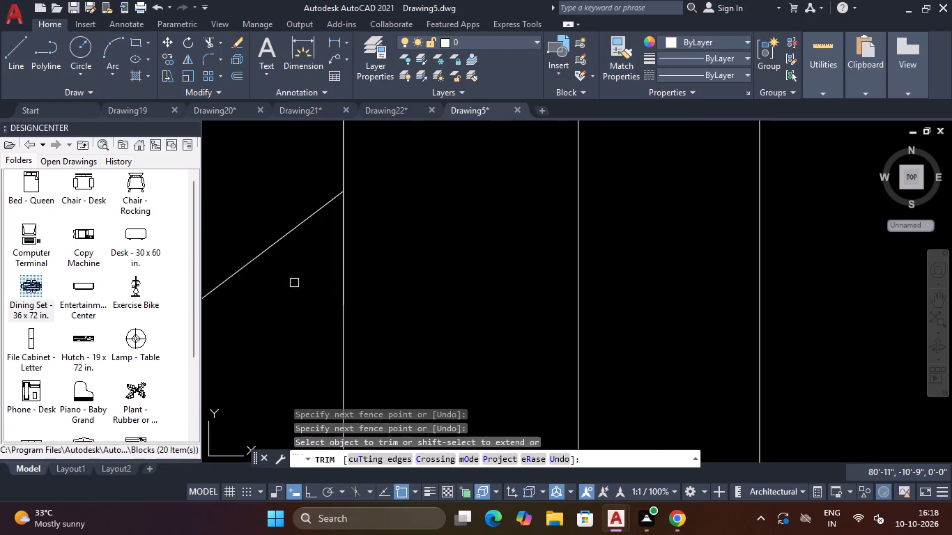
scroll(294, 283, "down", 5)
scroll(299, 169, "up", 2)
left_click(281, 155)
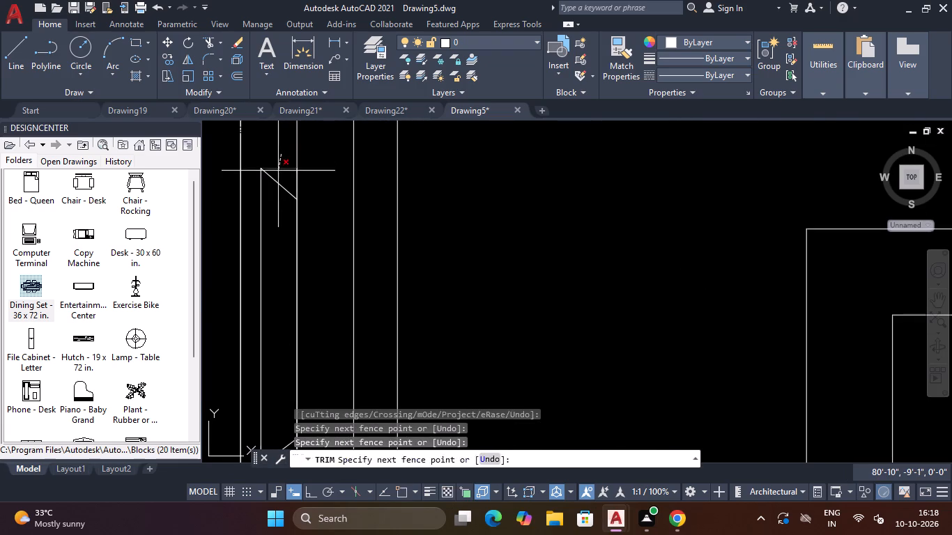
left_click(278, 172)
scroll(278, 176, "down", 2)
key("Escape")
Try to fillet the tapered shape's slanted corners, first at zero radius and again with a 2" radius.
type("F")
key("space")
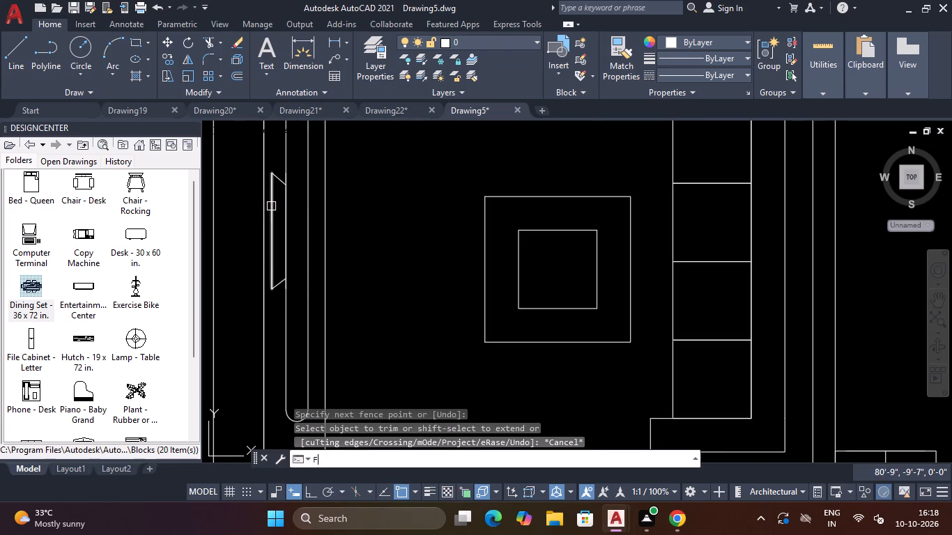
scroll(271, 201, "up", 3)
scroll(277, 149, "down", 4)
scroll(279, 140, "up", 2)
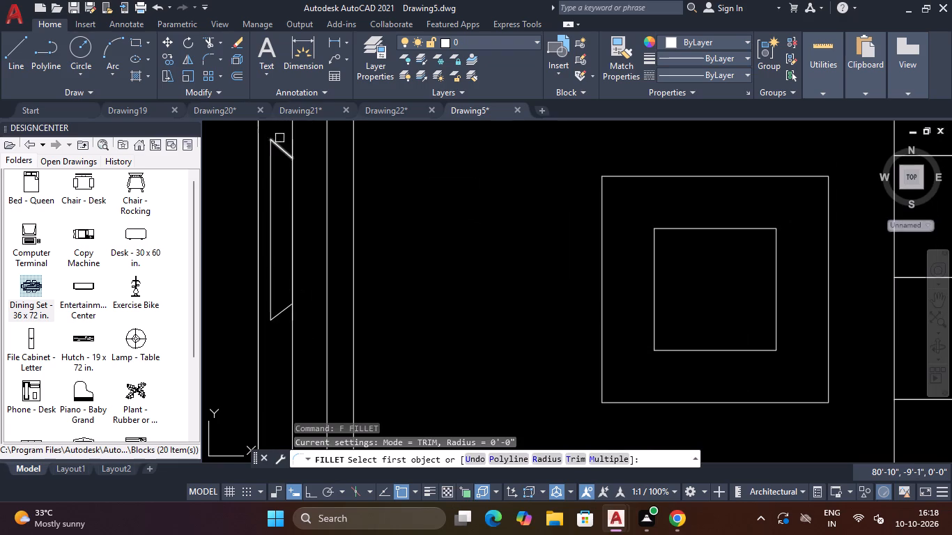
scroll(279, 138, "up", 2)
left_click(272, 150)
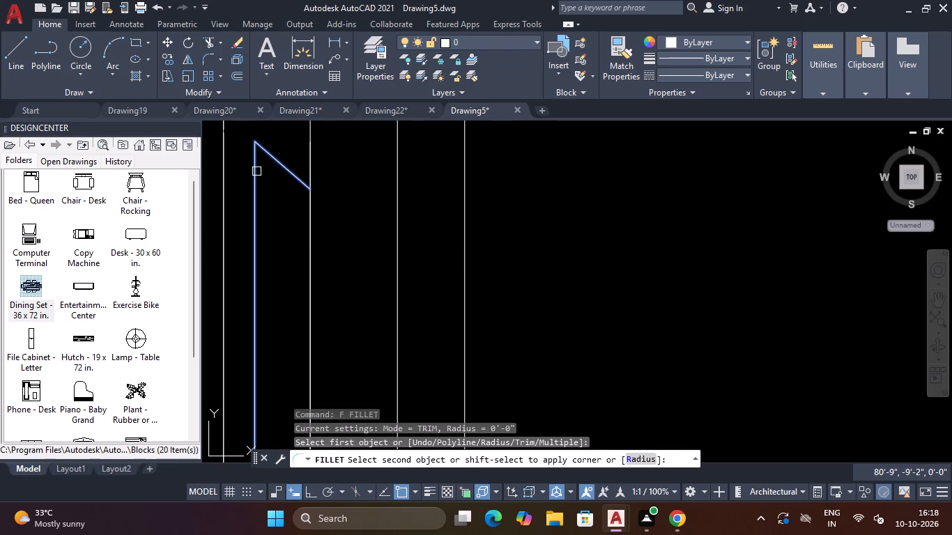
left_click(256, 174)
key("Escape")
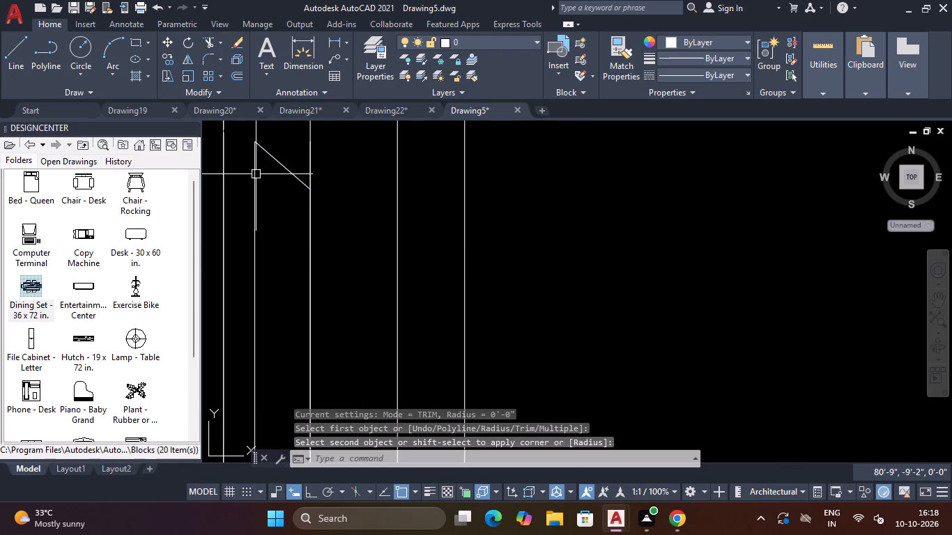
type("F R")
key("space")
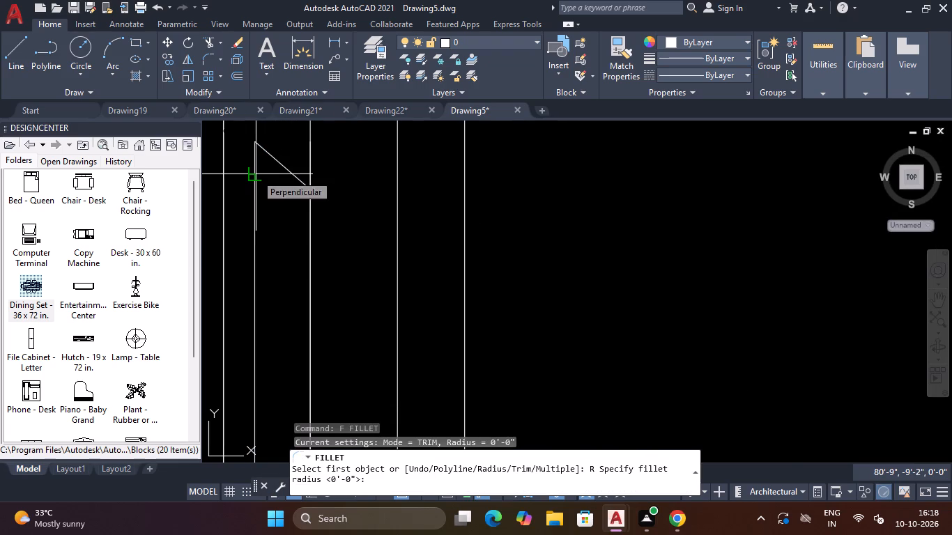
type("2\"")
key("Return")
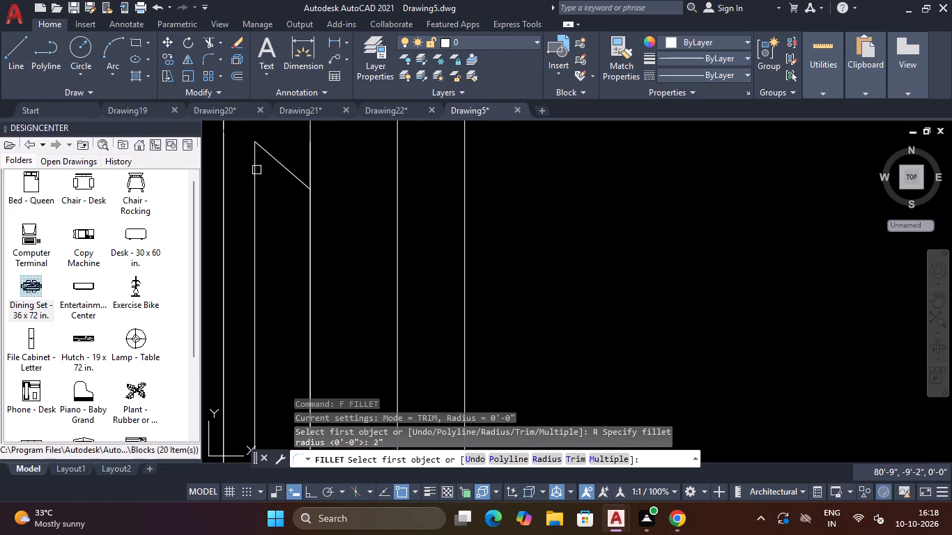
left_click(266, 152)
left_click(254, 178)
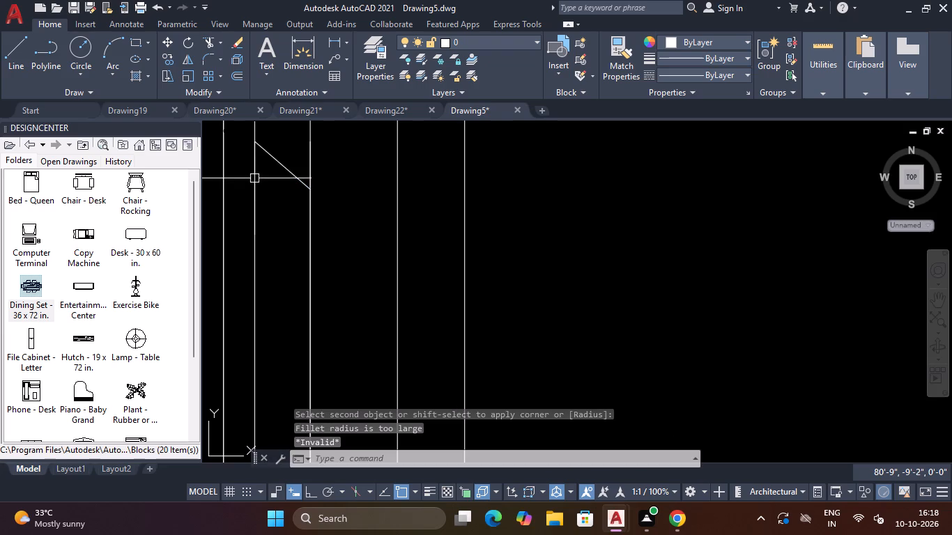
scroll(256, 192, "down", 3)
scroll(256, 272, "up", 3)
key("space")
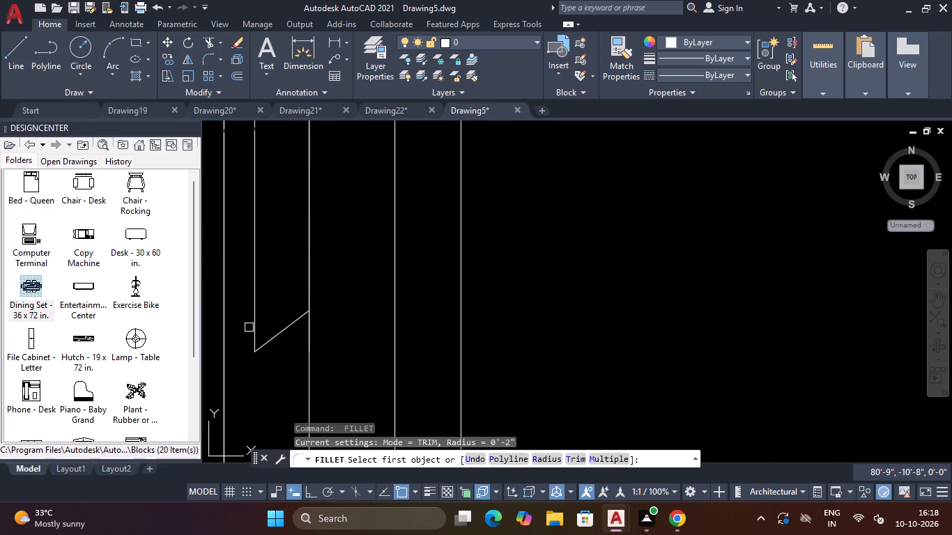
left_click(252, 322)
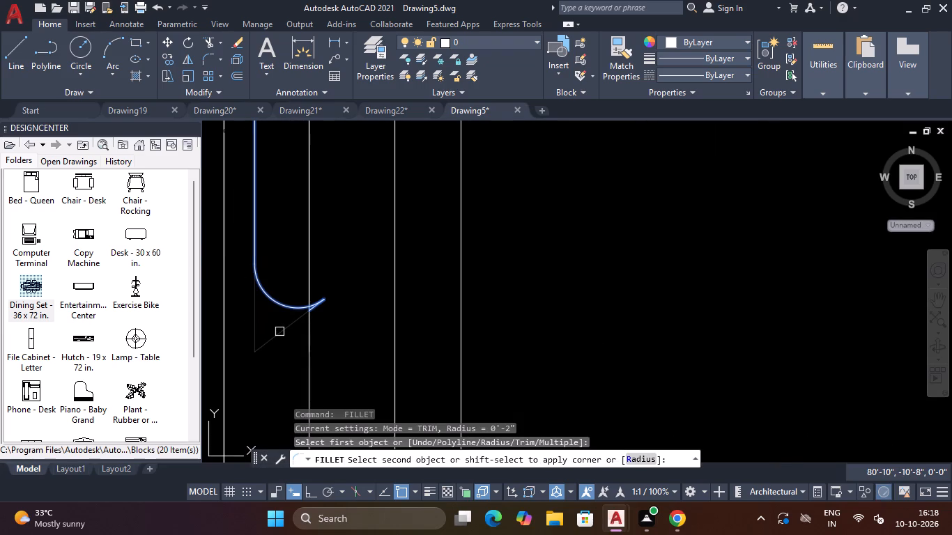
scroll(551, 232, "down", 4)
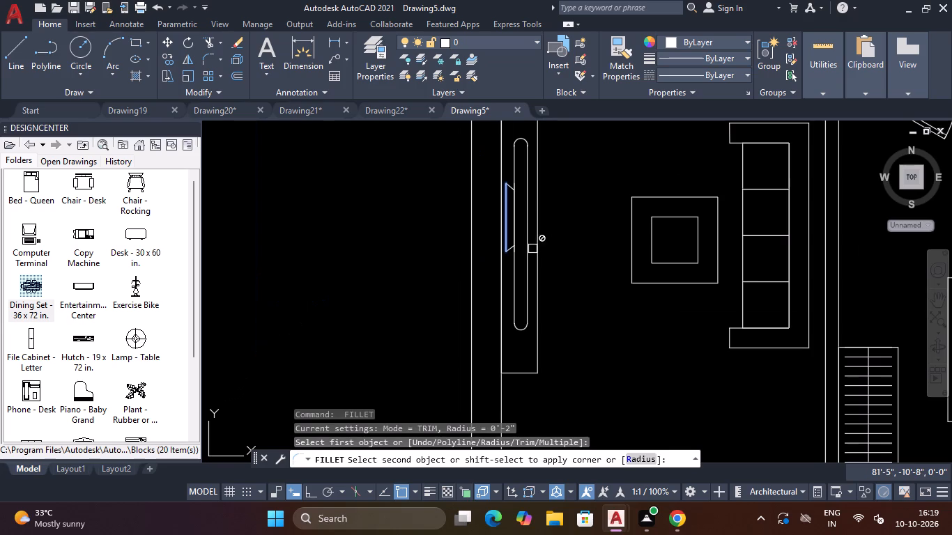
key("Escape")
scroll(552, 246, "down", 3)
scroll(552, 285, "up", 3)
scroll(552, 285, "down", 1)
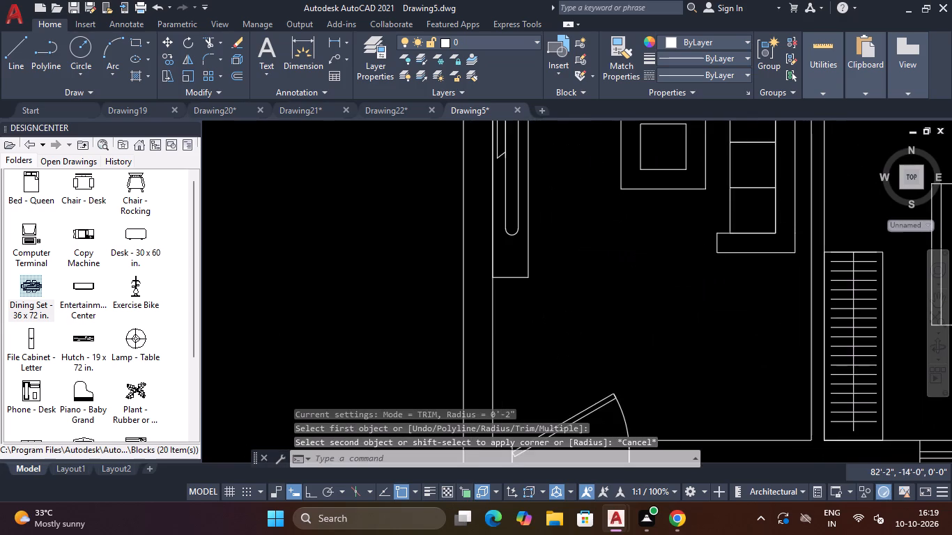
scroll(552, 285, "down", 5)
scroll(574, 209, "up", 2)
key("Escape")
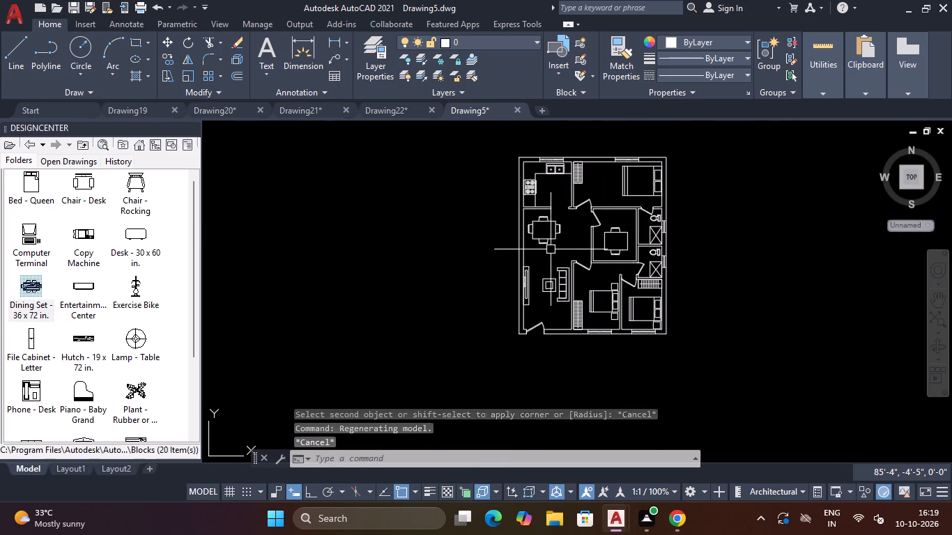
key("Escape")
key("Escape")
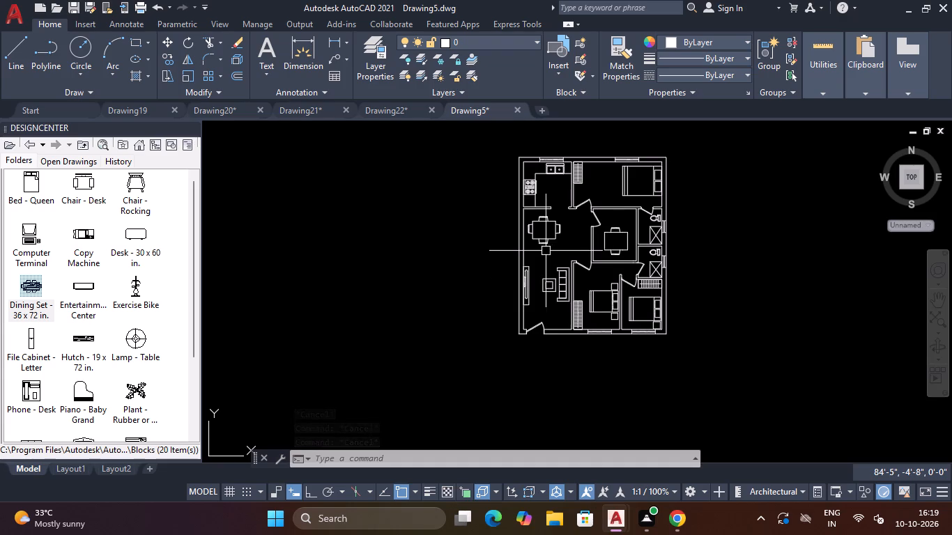
Draw a line across the southern exterior wall's thickness, in line with the living-area face of the partition beside the wardrobe.
scroll(554, 359, "up", 2)
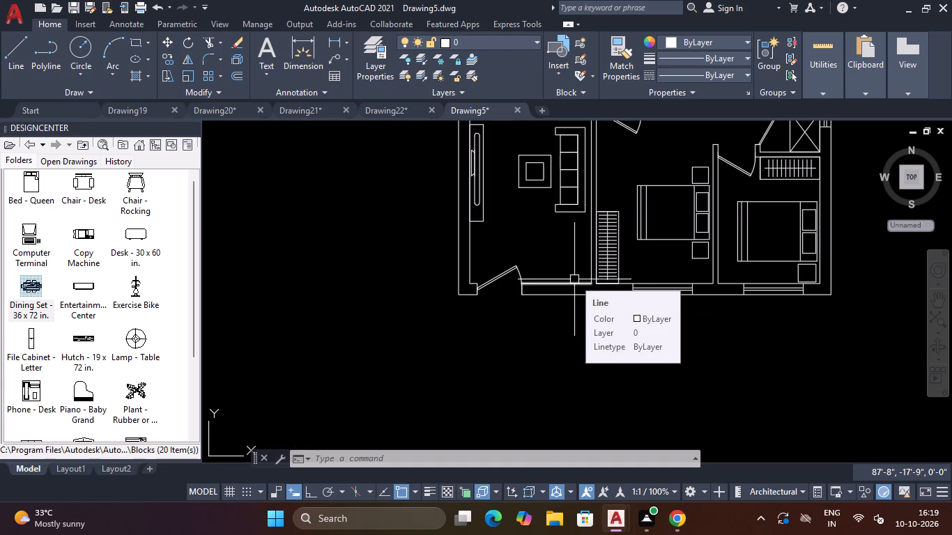
scroll(574, 278, "up", 1)
type("L")
key("space")
scroll(585, 286, "up", 3)
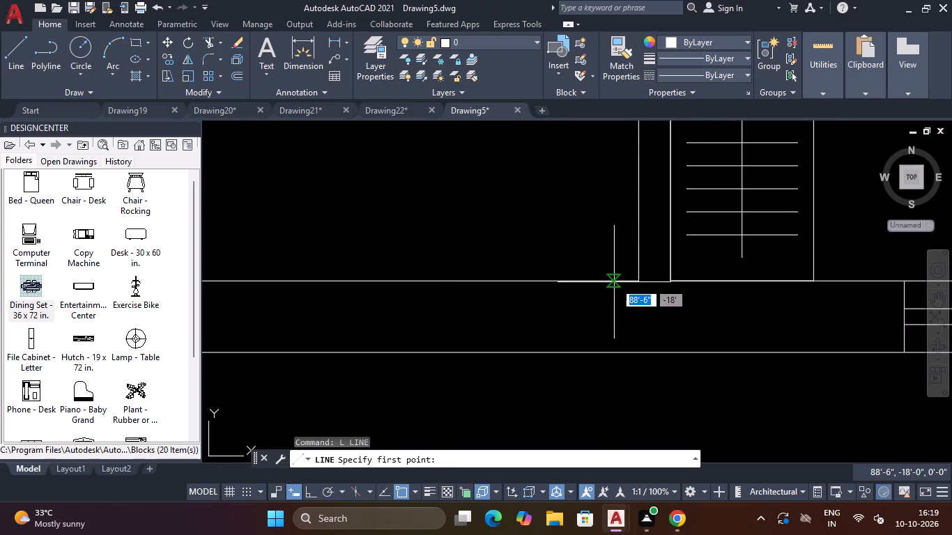
left_click(636, 279)
left_click(645, 355)
key("Escape")
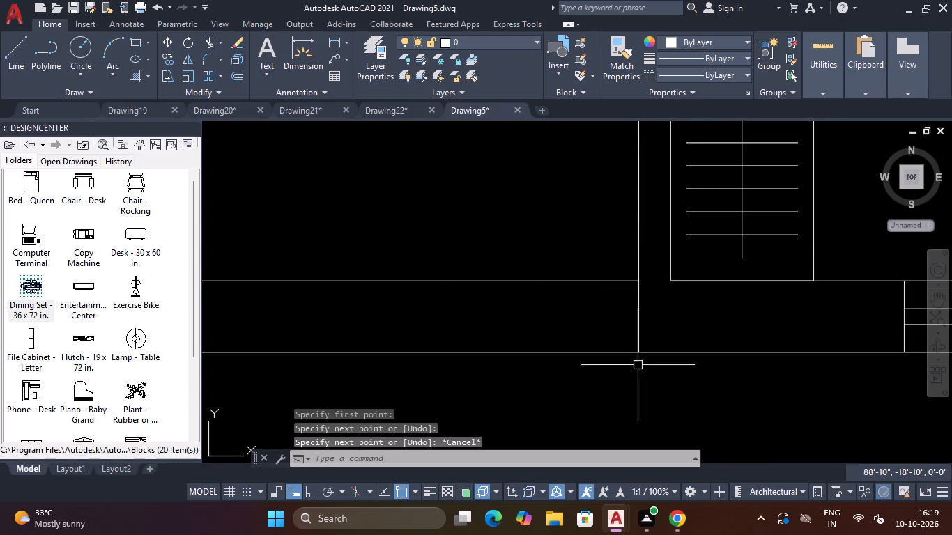
Draw a horizontal line across the living area, north of the entrance door, from the wardrobe partition to the western wall's inner face.
scroll(594, 364, "down", 4)
scroll(567, 366, "up", 1)
left_click(565, 280)
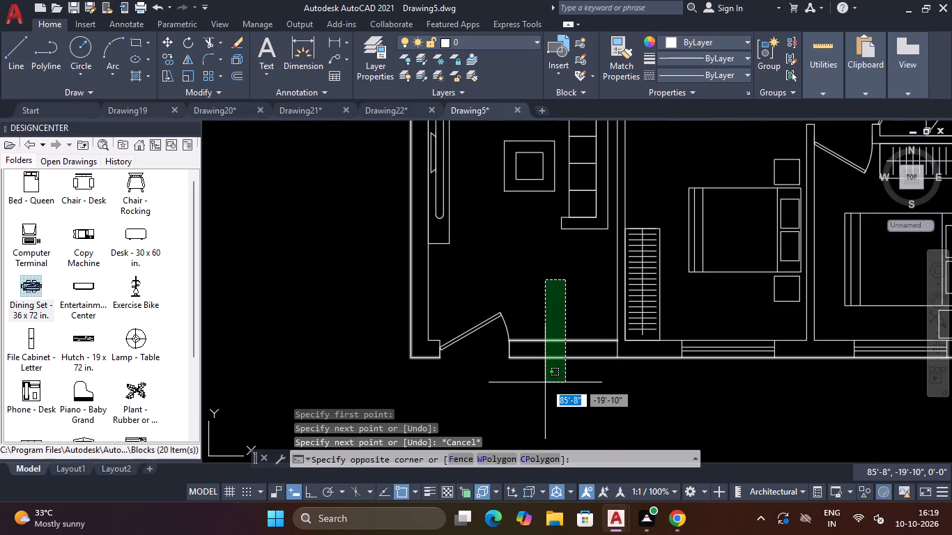
key("Escape")
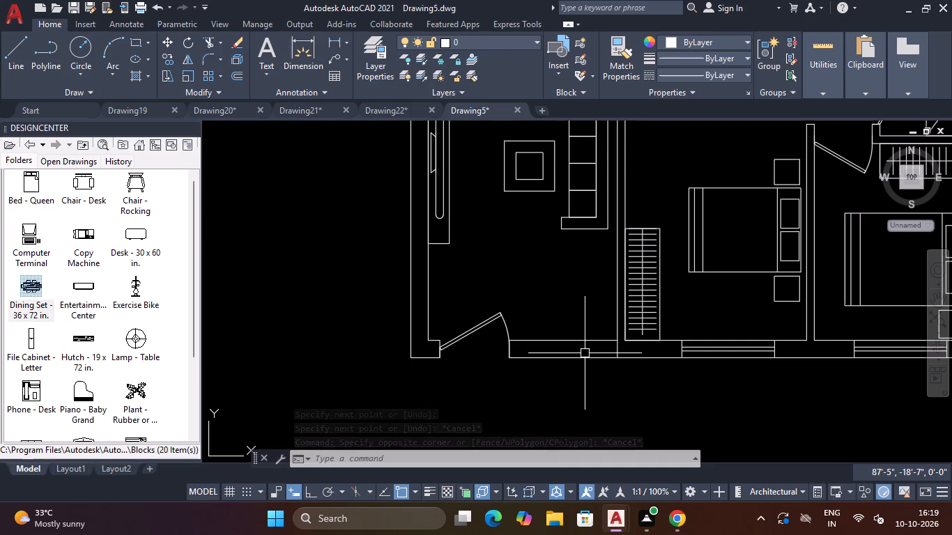
type("L")
key("space")
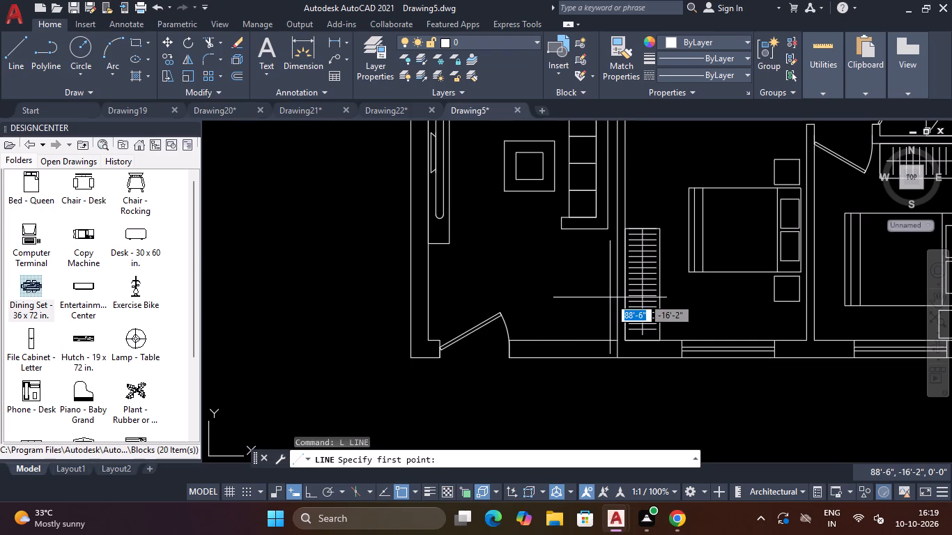
left_click(615, 297)
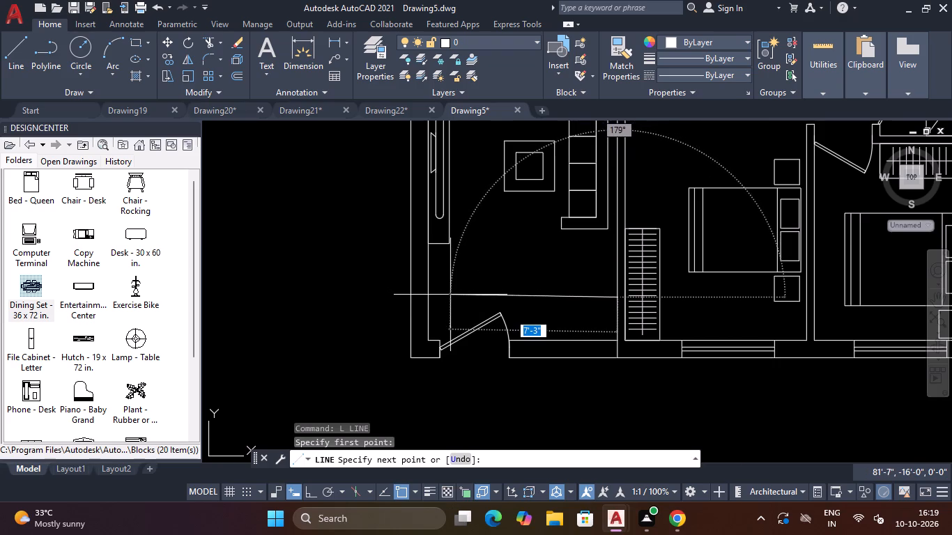
left_click(429, 295)
key("Escape")
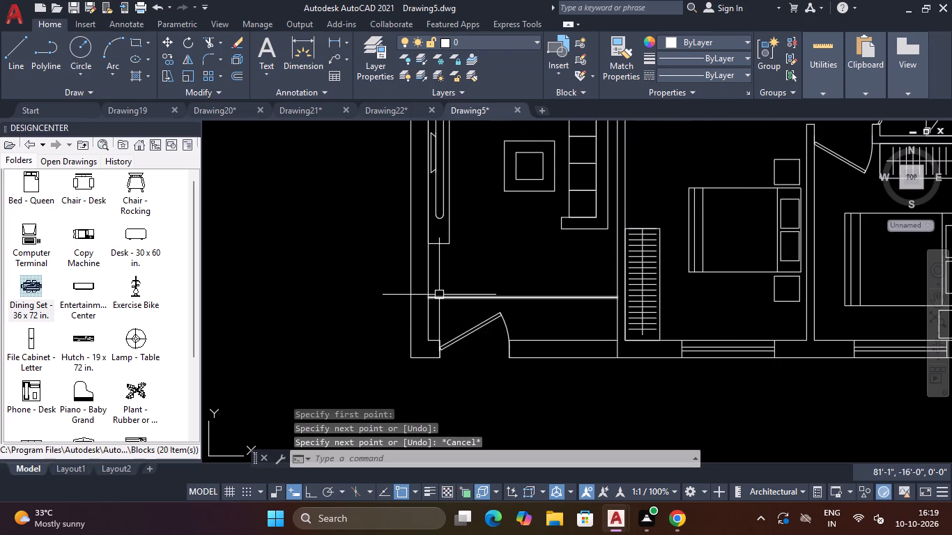
Offset the new horizontal line 9" to the north to form a wall across the living area.
type("O")
key("space")
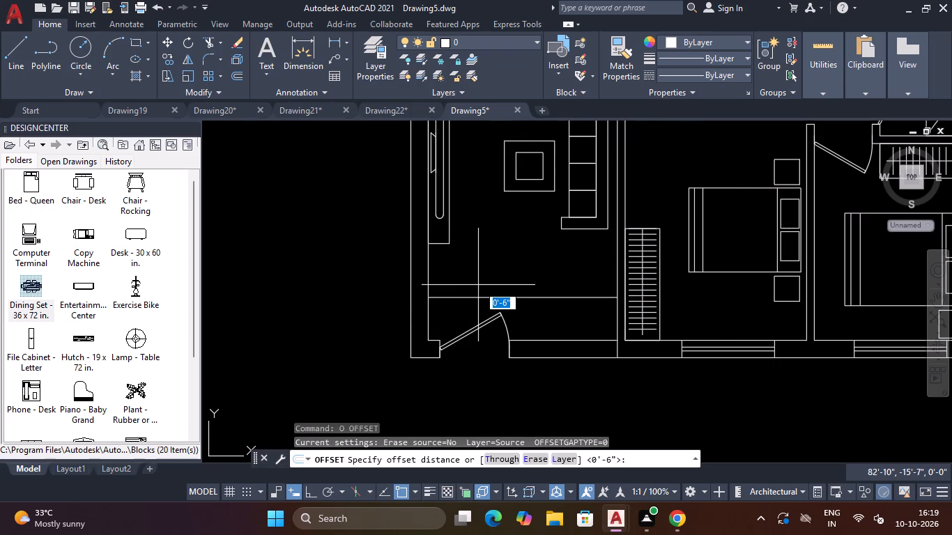
key("9")
key("shift+quotedbl")
key("Return")
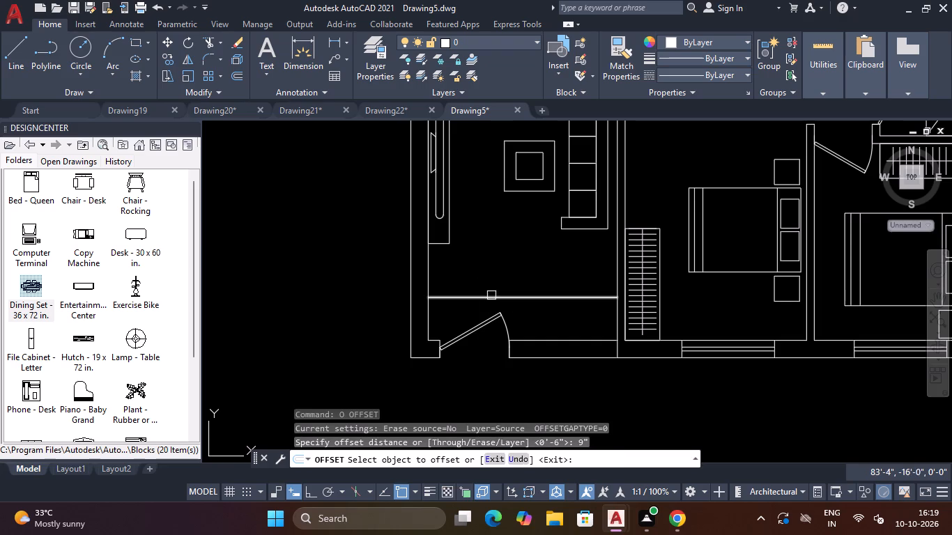
left_click(491, 295)
left_click(491, 273)
key("Escape")
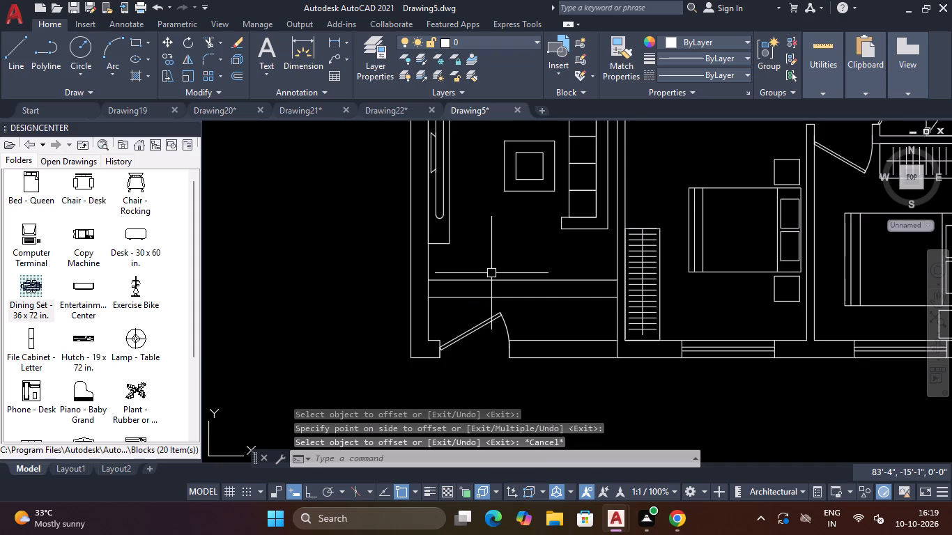
scroll(449, 315, "up", 1)
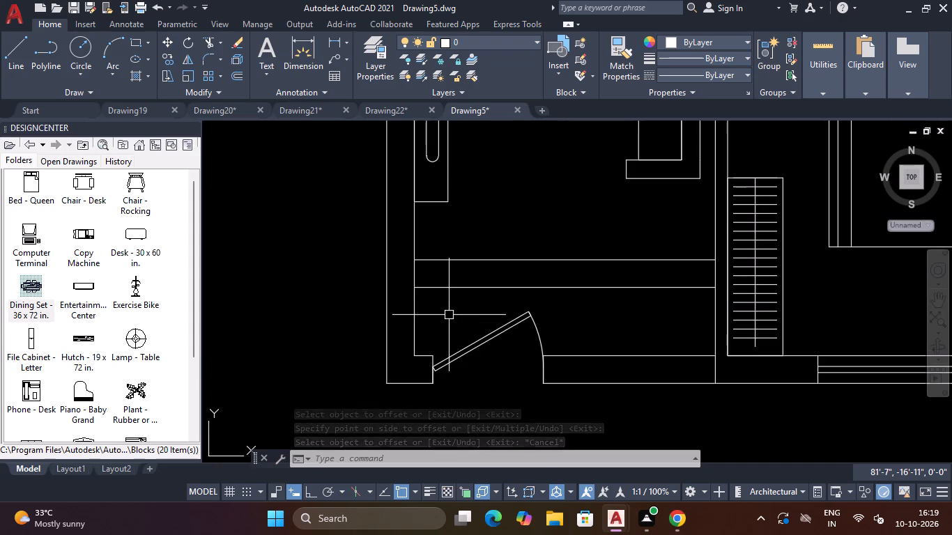
key("Escape")
key("Escape")
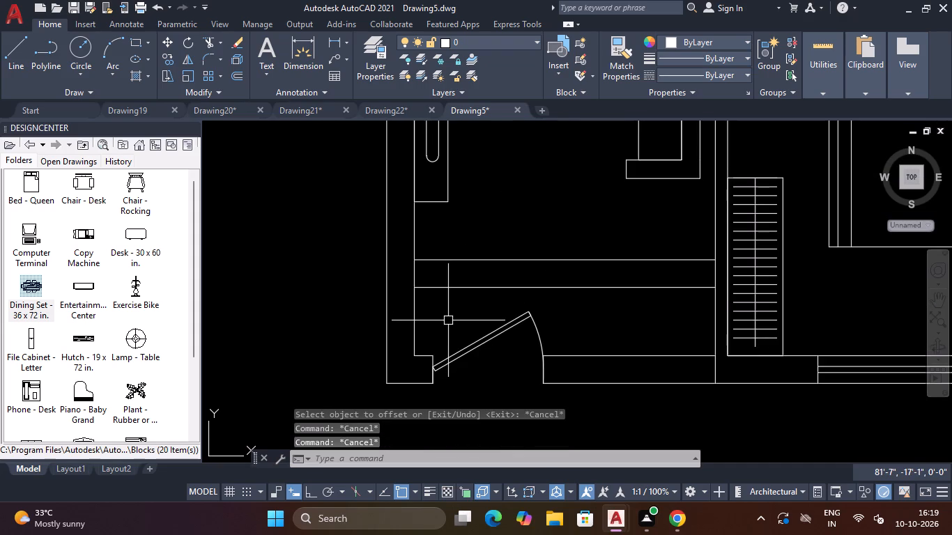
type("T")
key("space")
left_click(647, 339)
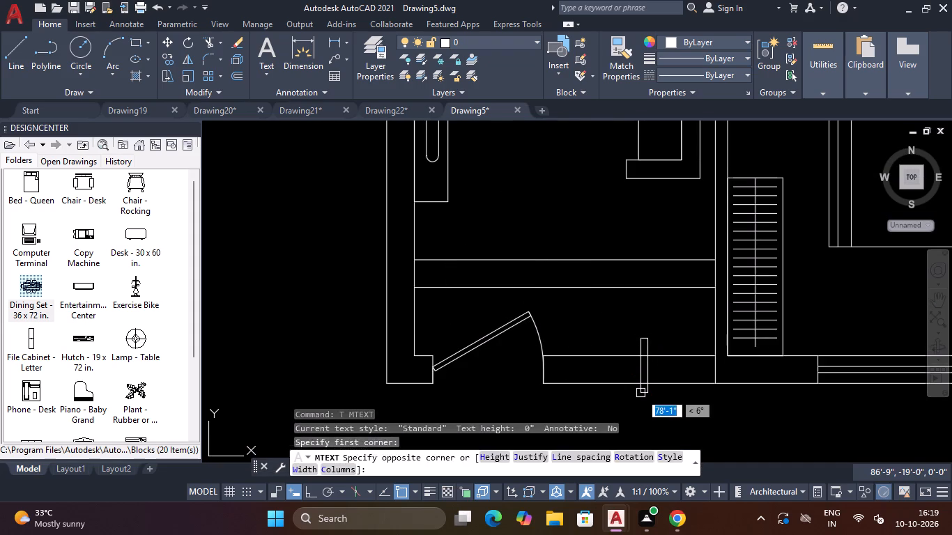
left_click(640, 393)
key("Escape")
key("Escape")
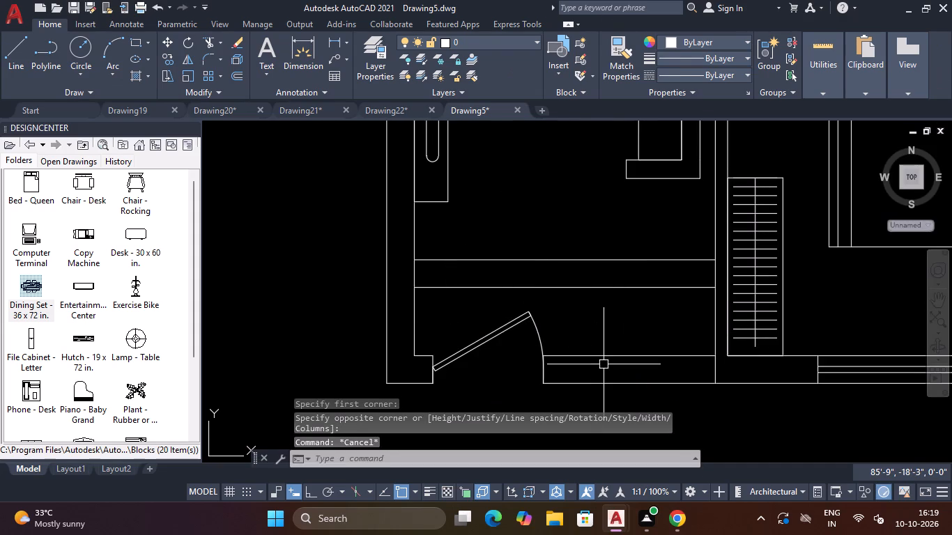
Trim away both faces of the southern exterior wall between the entrance door and the wardrobe partition.
type("TR")
key("space")
left_click(619, 341)
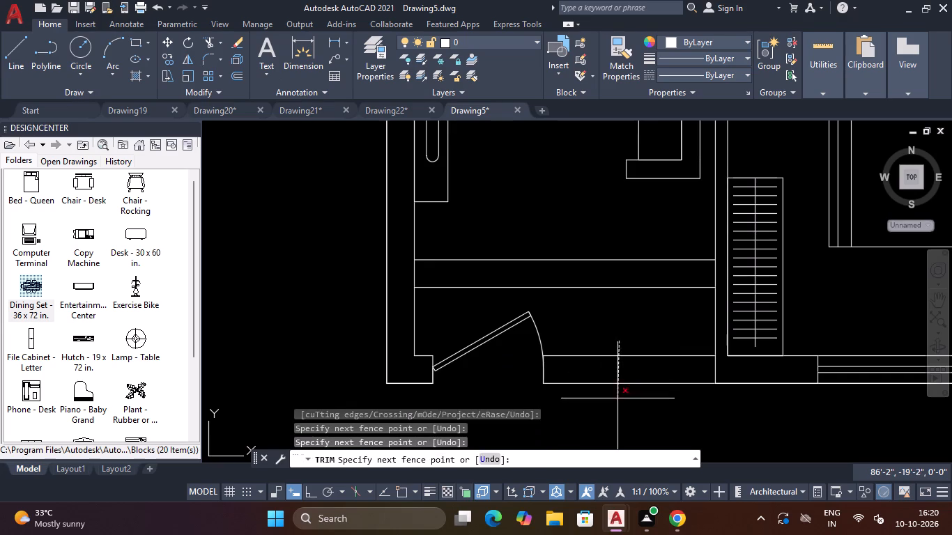
left_click(615, 409)
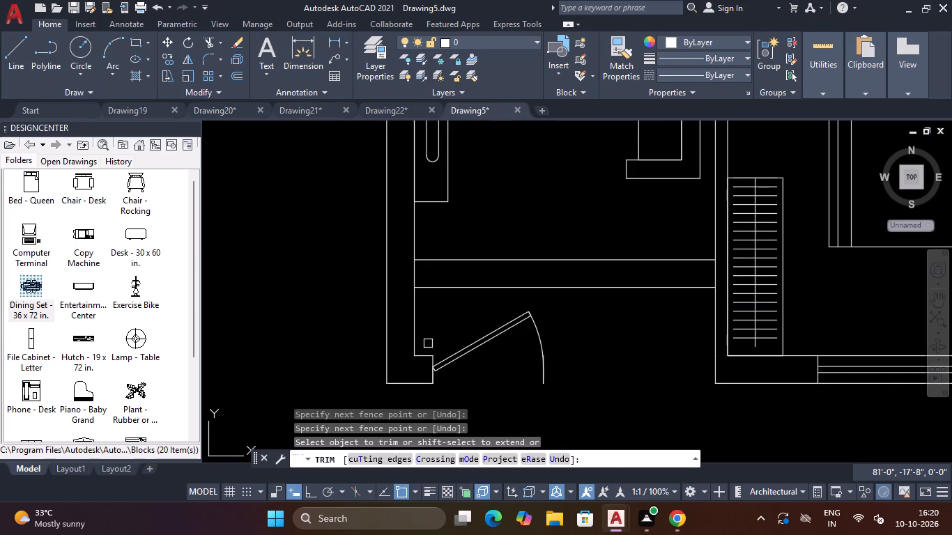
key("Escape")
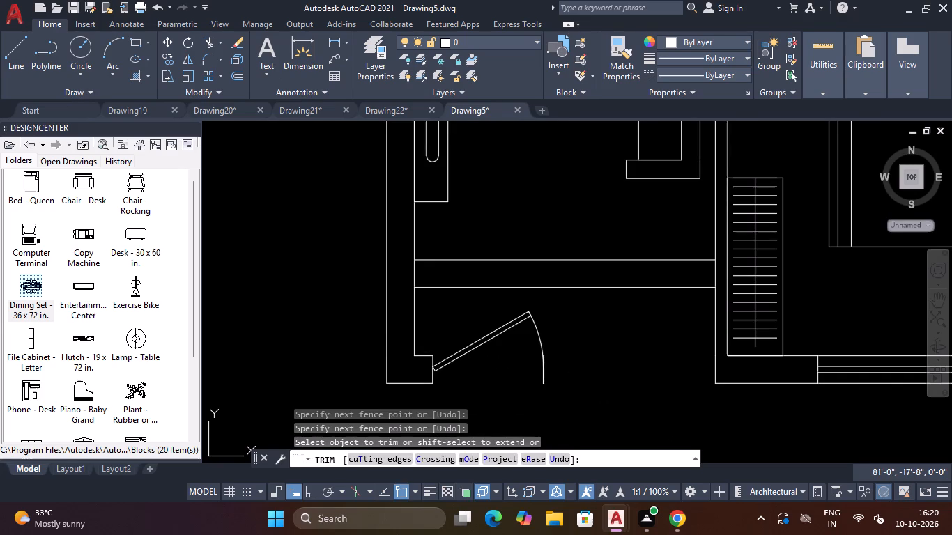
Draw a line across the new wall's thickness where it meets the western exterior wall's inner face.
type("L")
key("space")
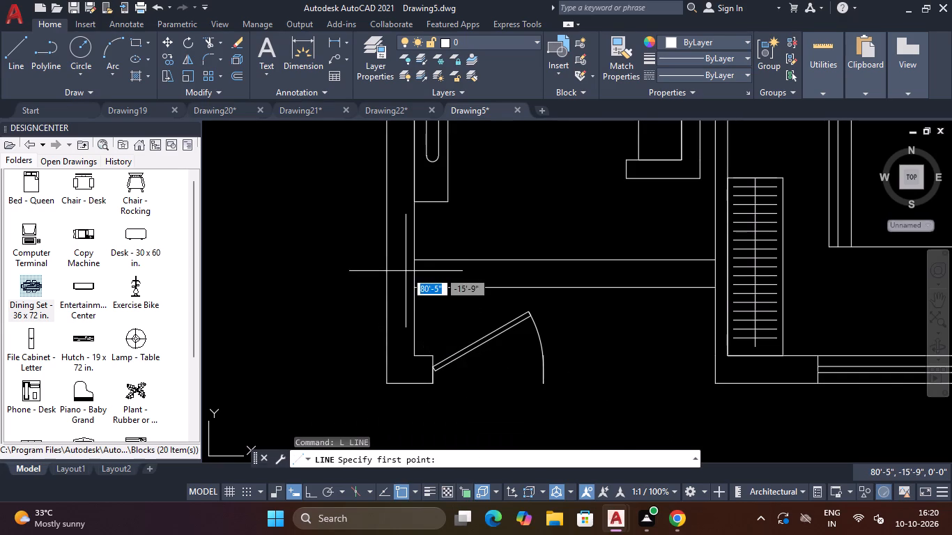
scroll(405, 265, "up", 2)
left_click(427, 250)
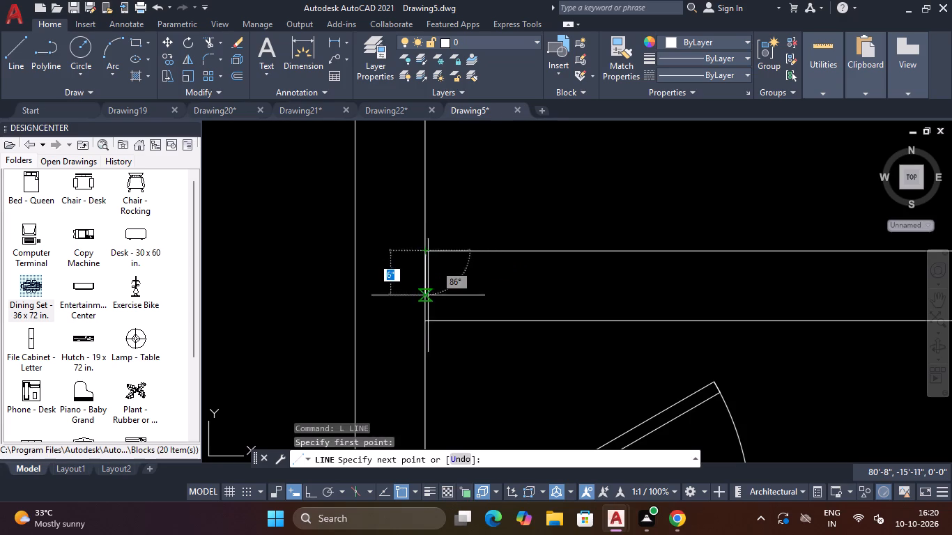
left_click(426, 319)
key("Escape")
Offset the short line at the new wall's western end 6" to the east for the door jamb.
type("O")
key("space")
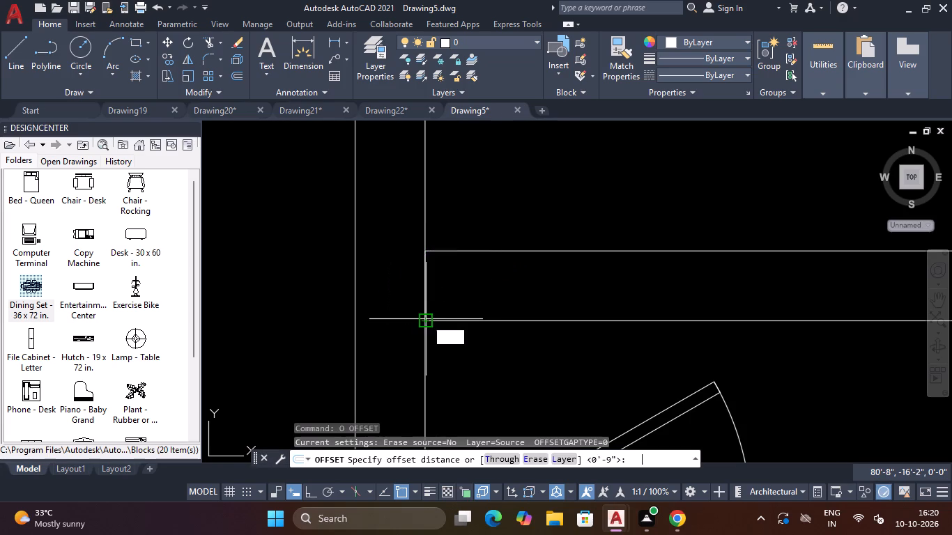
type("6\"")
key("Return")
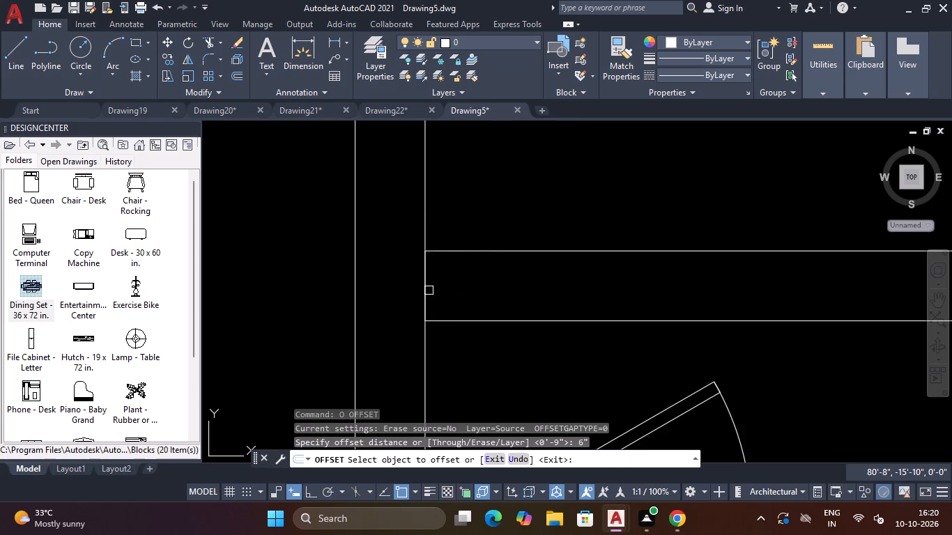
left_click(427, 290)
left_click(454, 286)
scroll(454, 286, "down", 4)
left_click(488, 315)
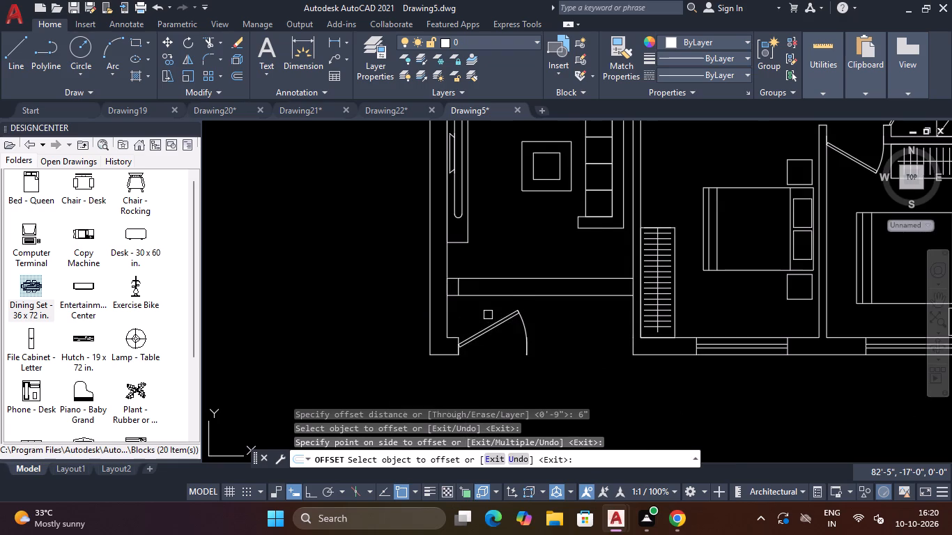
key("Escape")
Move the entrance door from the southern exterior wall to the southern end of the new wall's jamb line.
left_click(479, 336)
type("M")
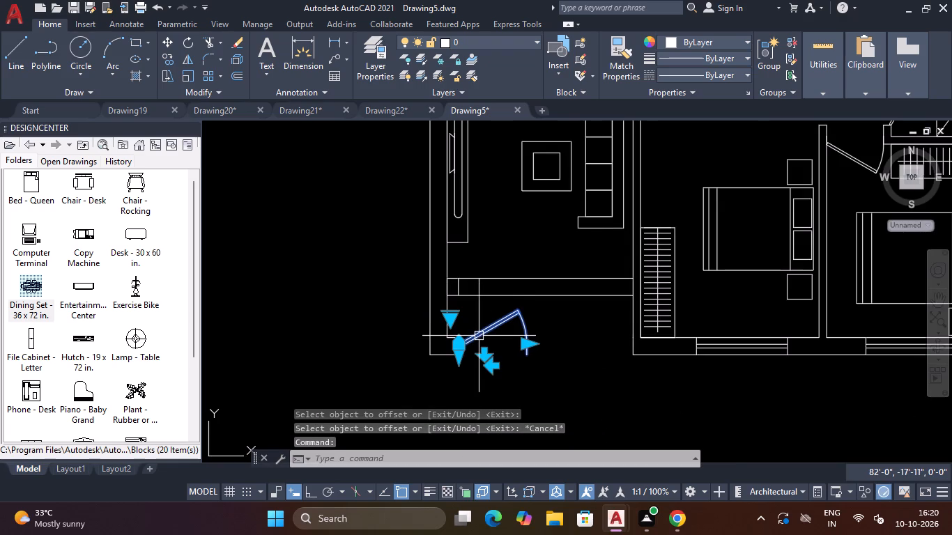
key("space")
scroll(445, 364, "up", 2)
left_click(477, 340)
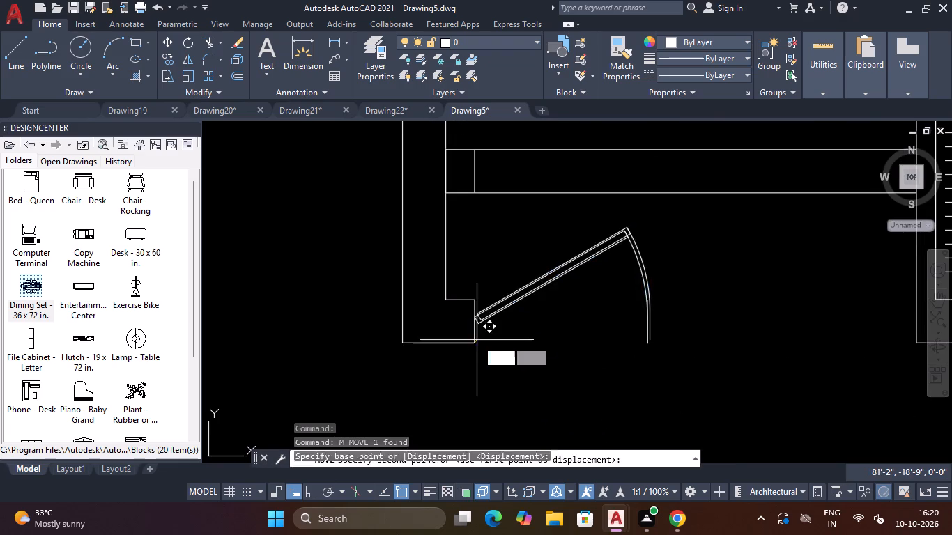
scroll(475, 271, "down", 2)
scroll(477, 231, "up", 3)
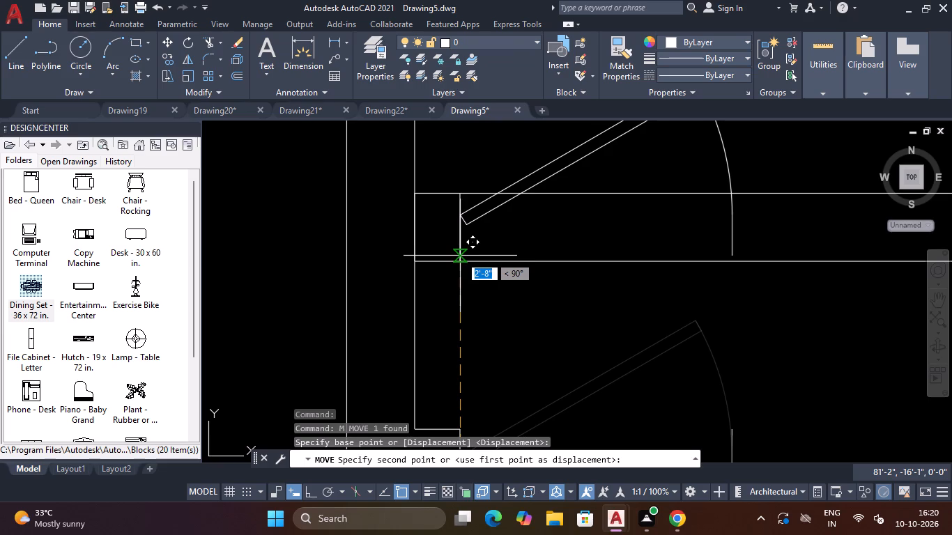
left_click(459, 260)
Trim the new wall's two faces across the door opening, including the short piece left inside the door leaf.
scroll(458, 267, "down", 4)
scroll(456, 332, "up", 1)
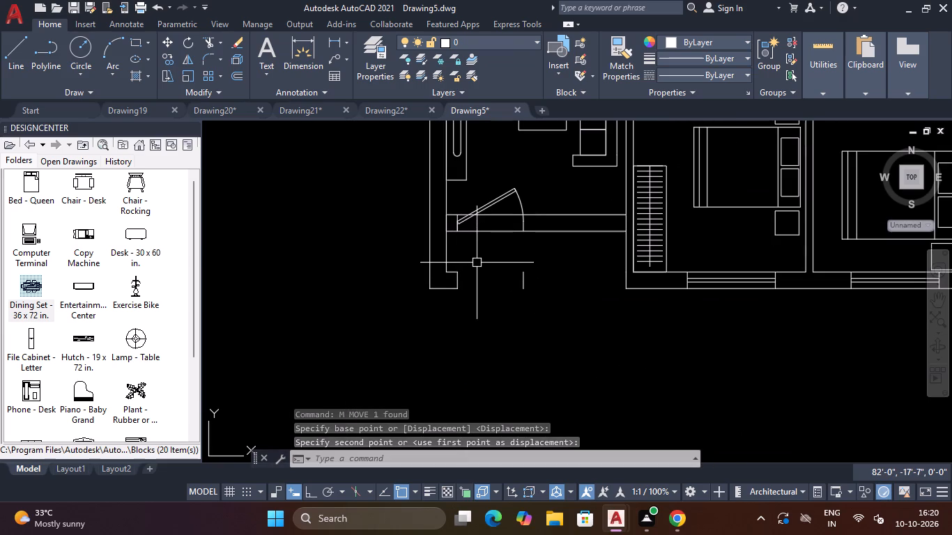
type("TR")
key("space")
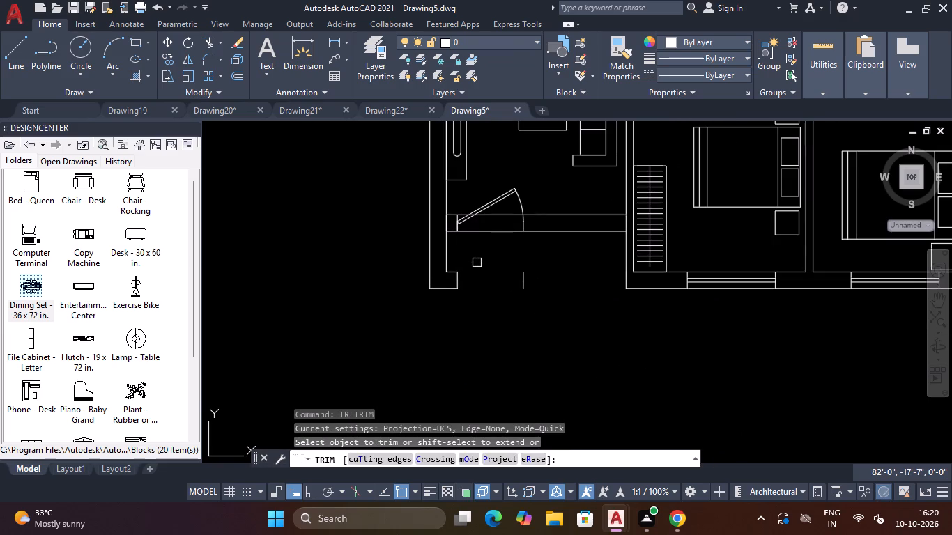
scroll(470, 225, "up", 4)
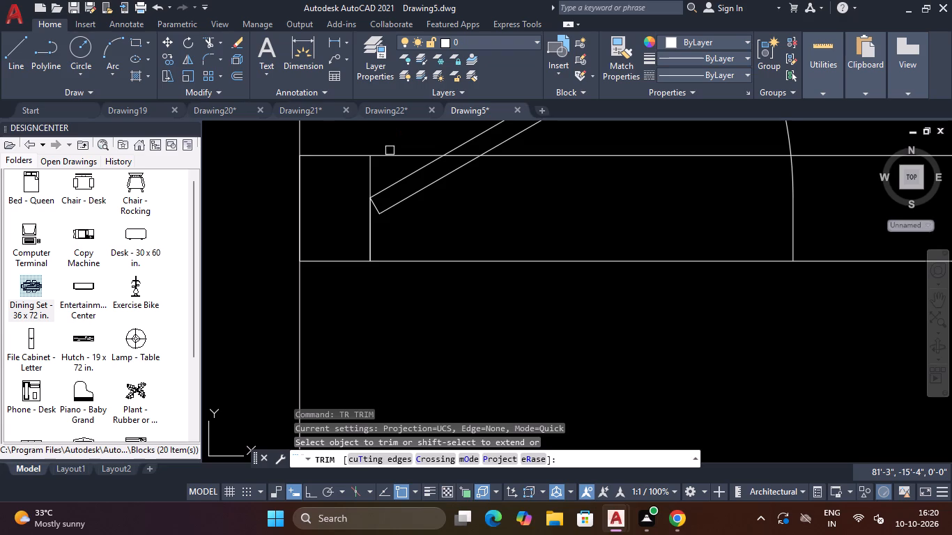
left_click(390, 153)
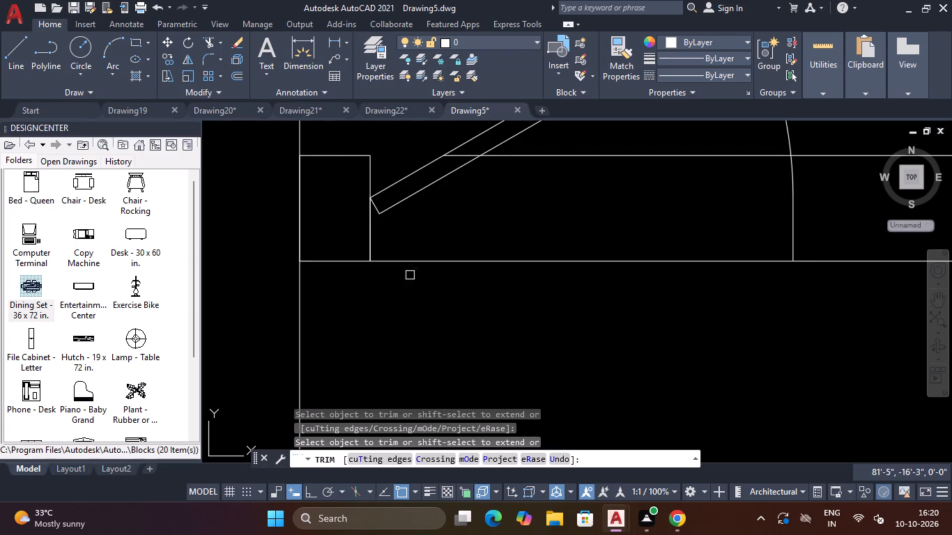
left_click(417, 262)
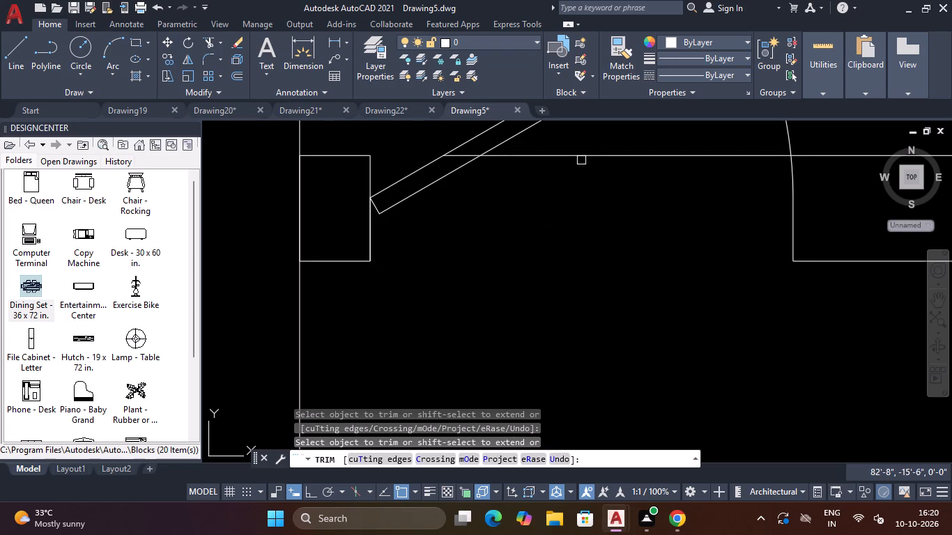
left_click(588, 157)
scroll(438, 160, "up", 3)
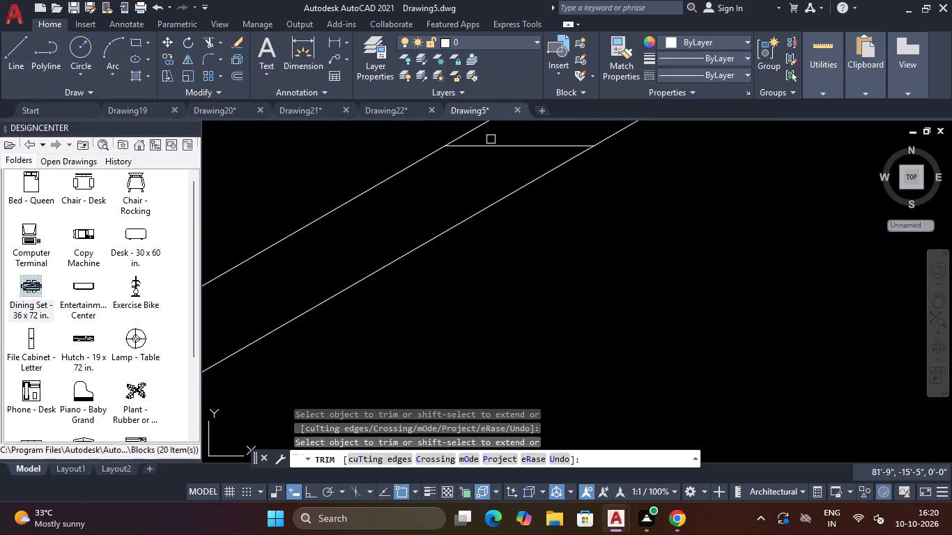
left_click(491, 139)
left_click(484, 160)
scroll(588, 177, "down", 5)
scroll(669, 218, "down", 3)
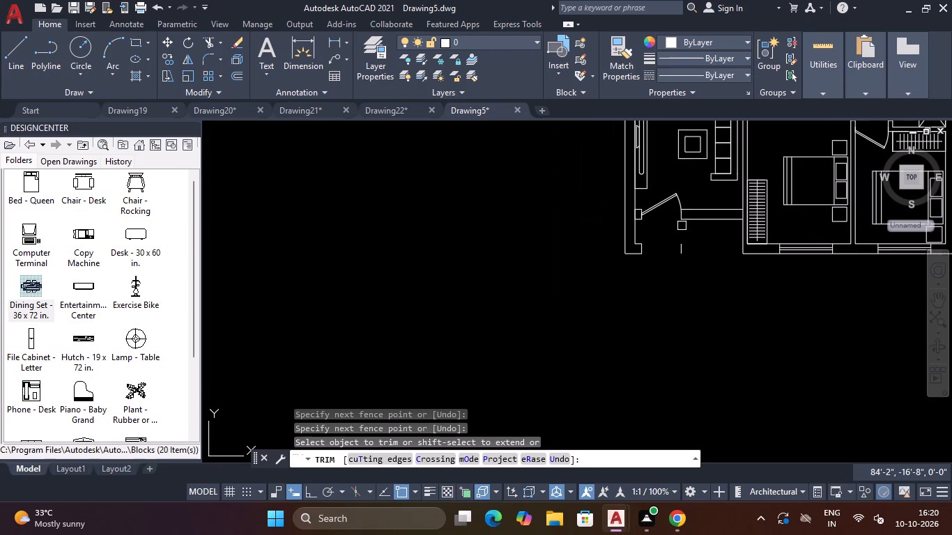
key("Escape")
Move the leftover jamb line from the old door opening up to close the new wall's end at the door's eastern side.
scroll(692, 231, "up", 2)
left_click(692, 231)
left_click(634, 324)
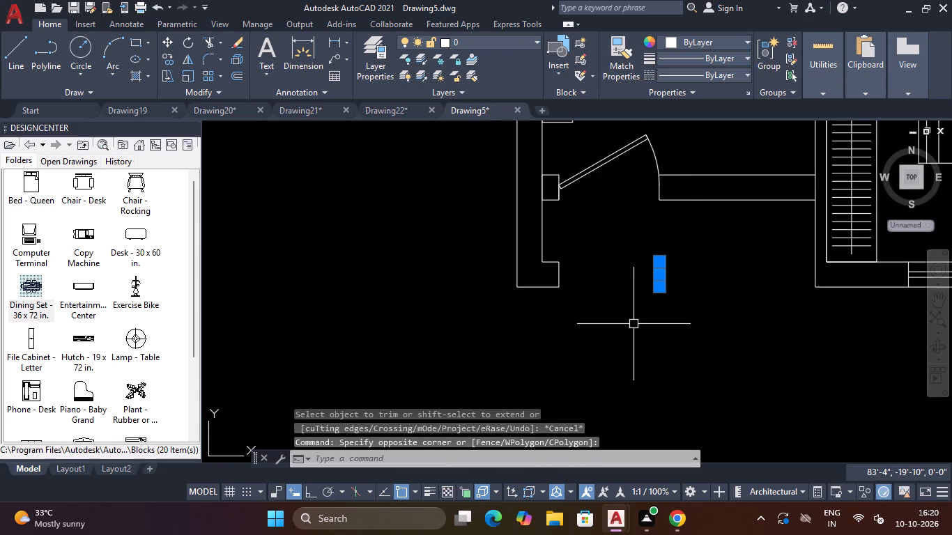
type("M")
key("space")
scroll(649, 270, "up", 4)
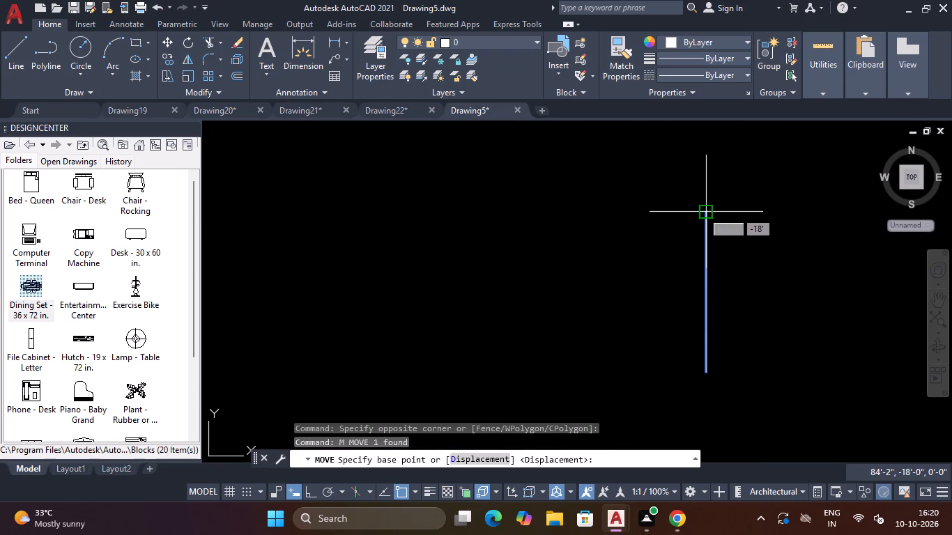
left_click(703, 210)
scroll(703, 210, "down", 4)
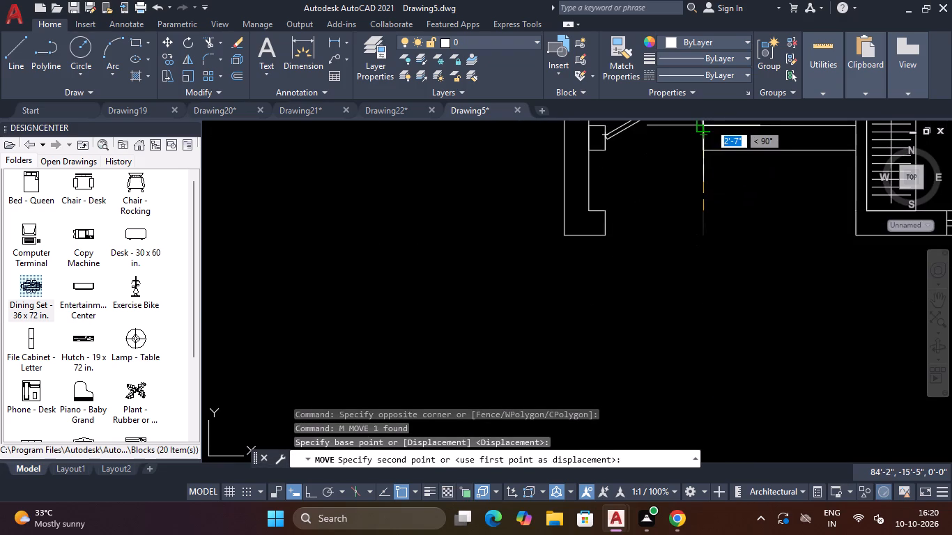
scroll(709, 123, "up", 4)
left_click(654, 143)
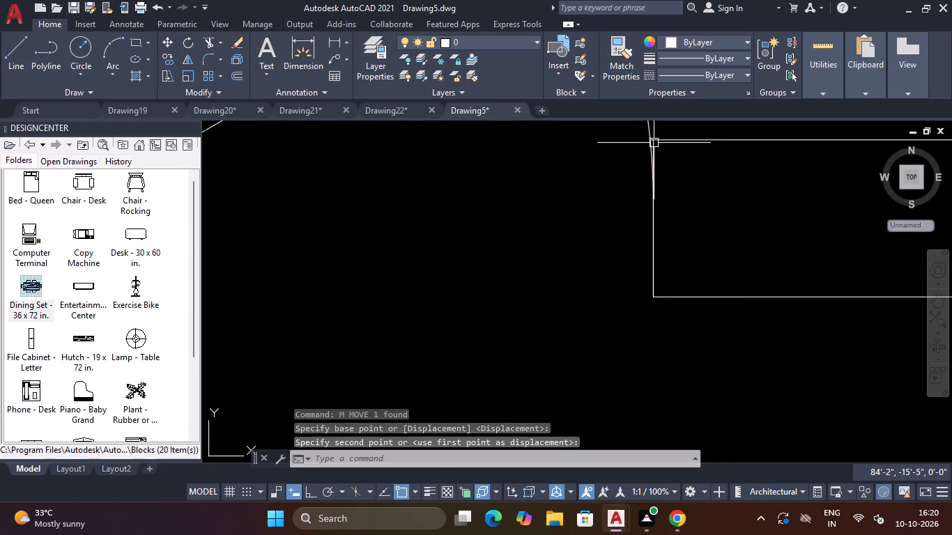
Regenerate the drawing and trim the new wall's north face where it projects past the end line at the door's eastern side.
key("Escape")
scroll(654, 143, "down", 4)
scroll(629, 120, "up", 5)
scroll(689, 187, "up", 3)
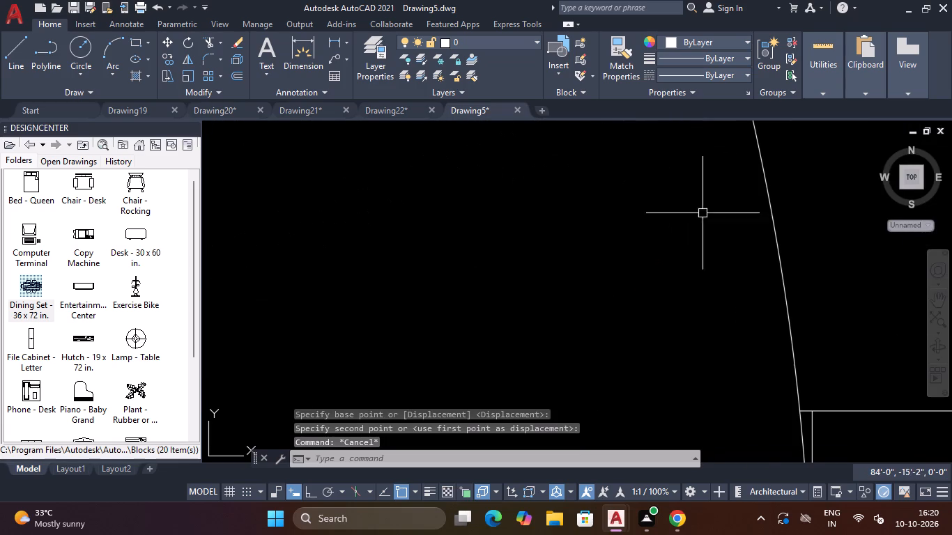
key("r")
key("e")
key("space")
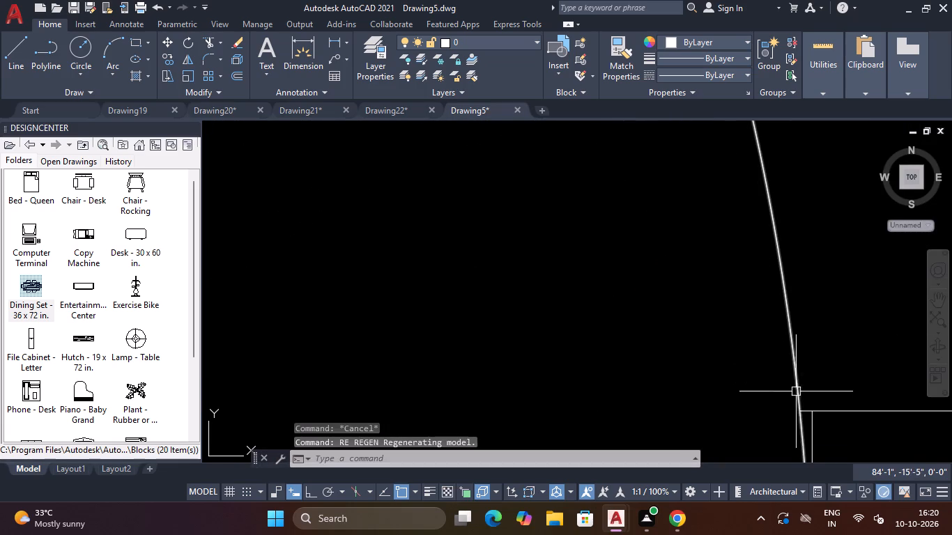
scroll(809, 385, "down", 4)
scroll(811, 390, "up", 4)
type("TR")
key("space")
scroll(820, 421, "up", 4)
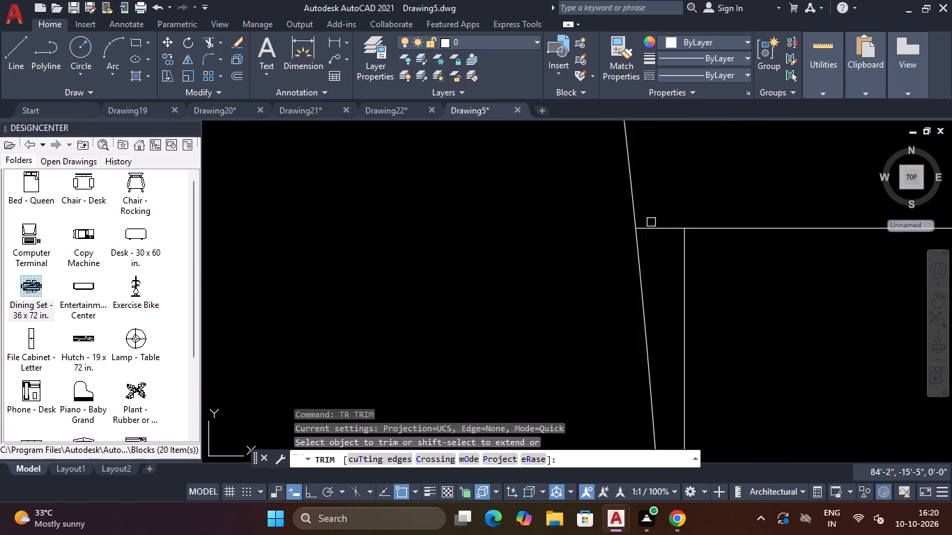
left_click(654, 231)
scroll(659, 252, "down", 4)
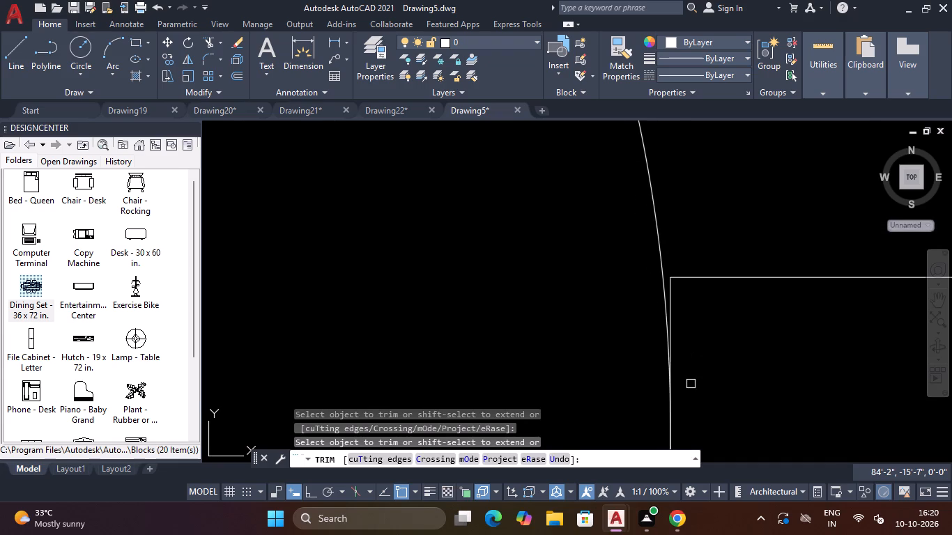
scroll(691, 387, "down", 4)
scroll(687, 422, "up", 5)
scroll(693, 341, "down", 4)
scroll(684, 383, "up", 2)
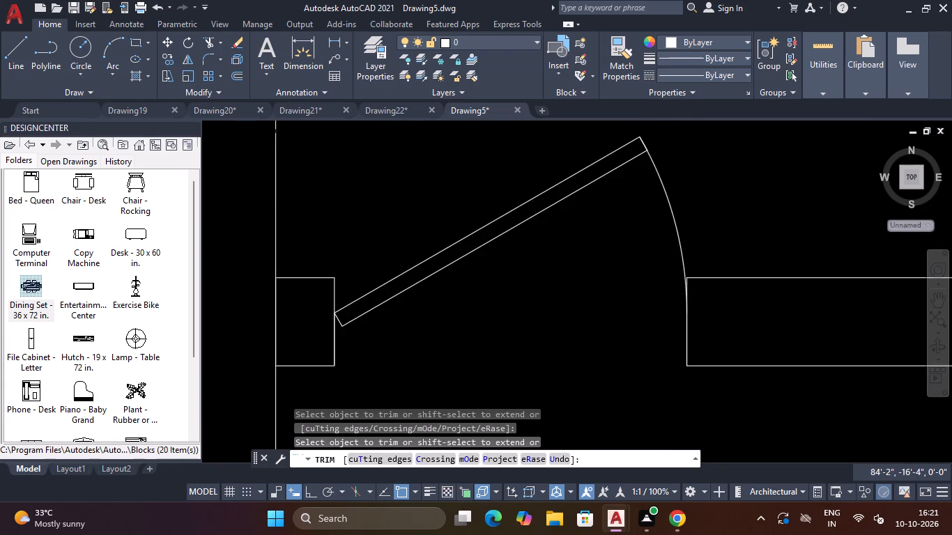
scroll(682, 377, "up", 3)
scroll(687, 271, "up", 4)
scroll(767, 267, "up", 7)
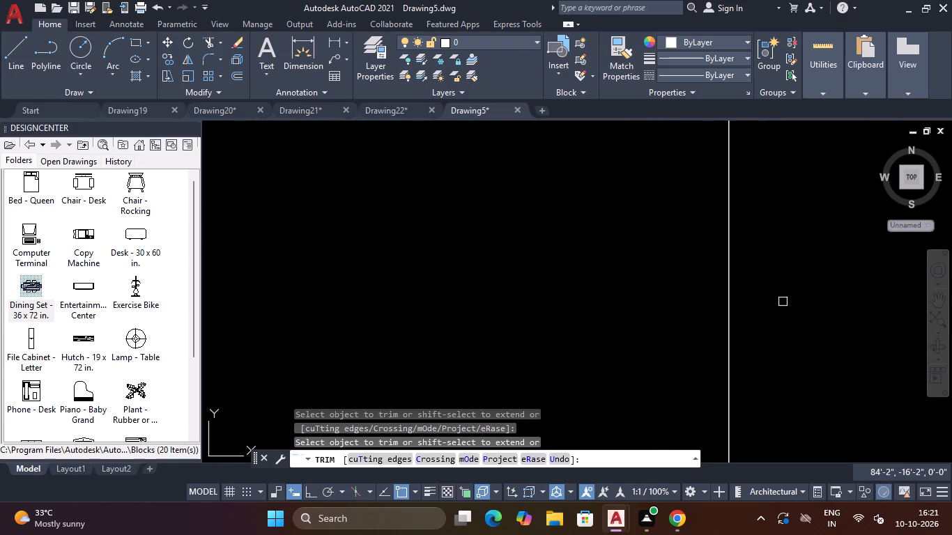
scroll(735, 391, "up", 4)
scroll(661, 392, "up", 5)
scroll(672, 390, "down", 20)
scroll(672, 390, "down", 13)
key("Escape")
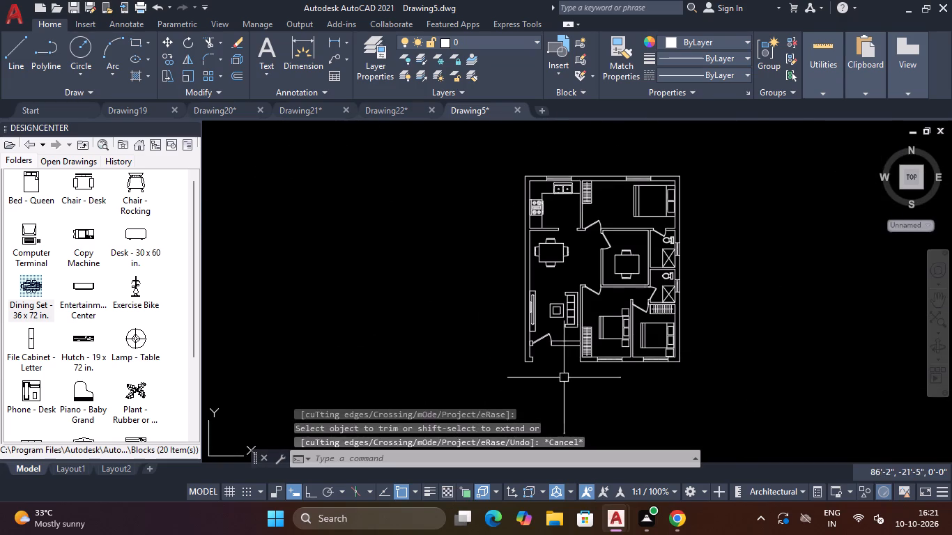
key("Escape")
key("Escape")
Draw a line across the western exterior wall's thickness, in line with the new wall's southern face.
scroll(544, 353, "up", 4)
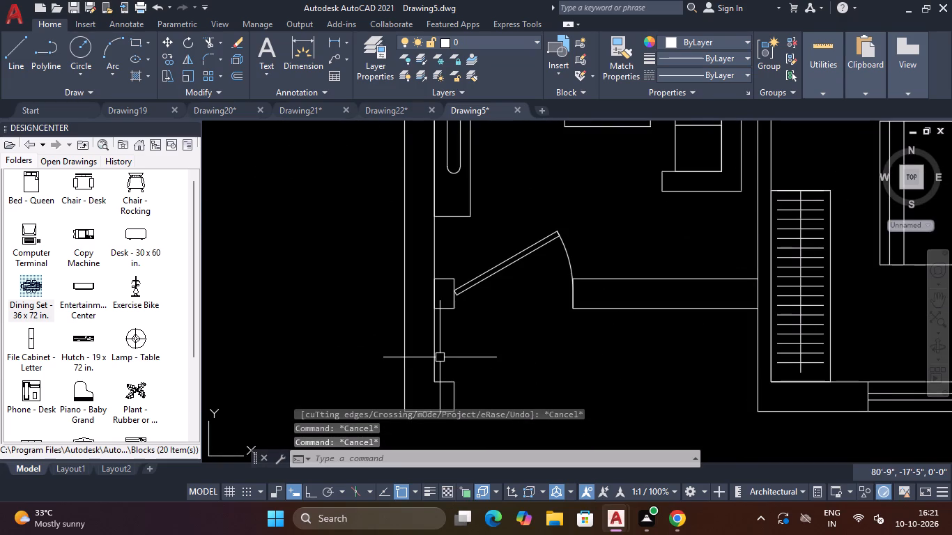
type("L")
key("space")
scroll(422, 326, "up", 2)
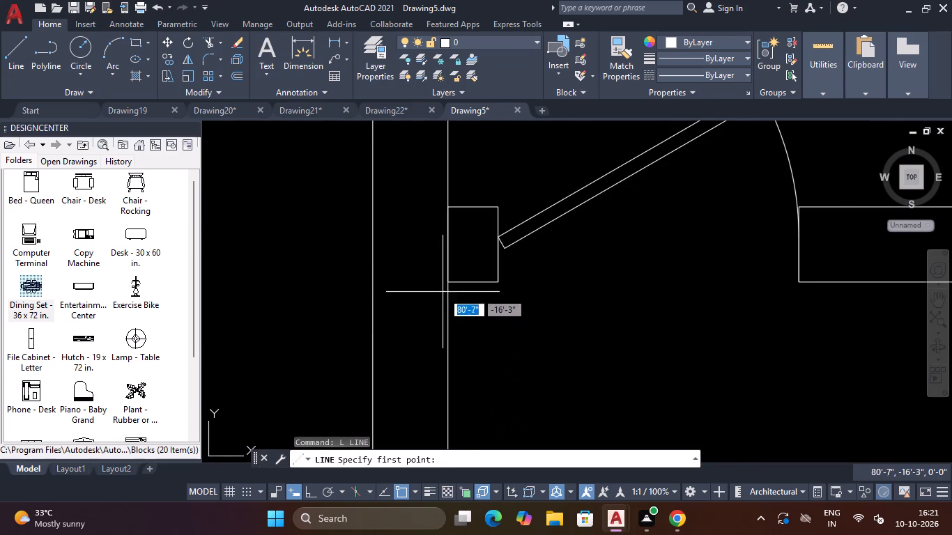
left_click(449, 284)
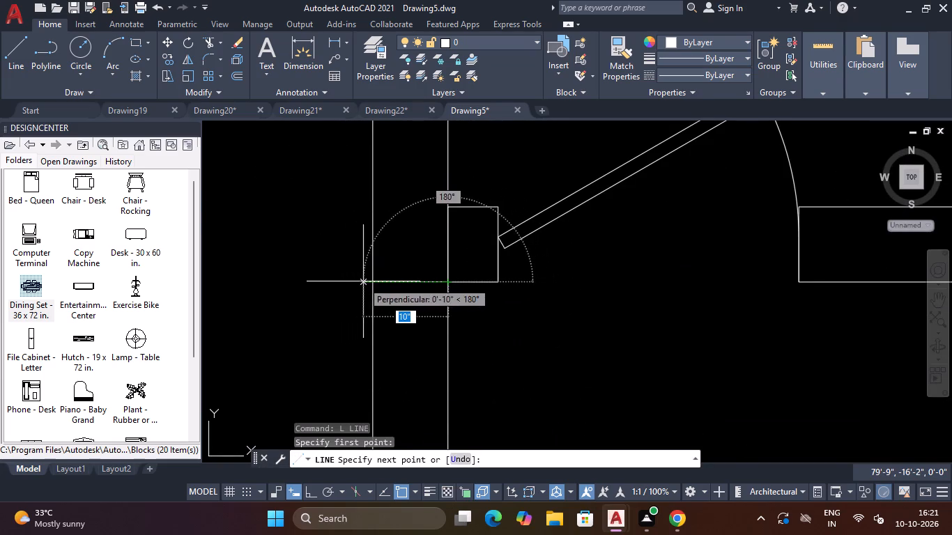
left_click(372, 281)
key("Escape")
scroll(497, 332, "down", 1)
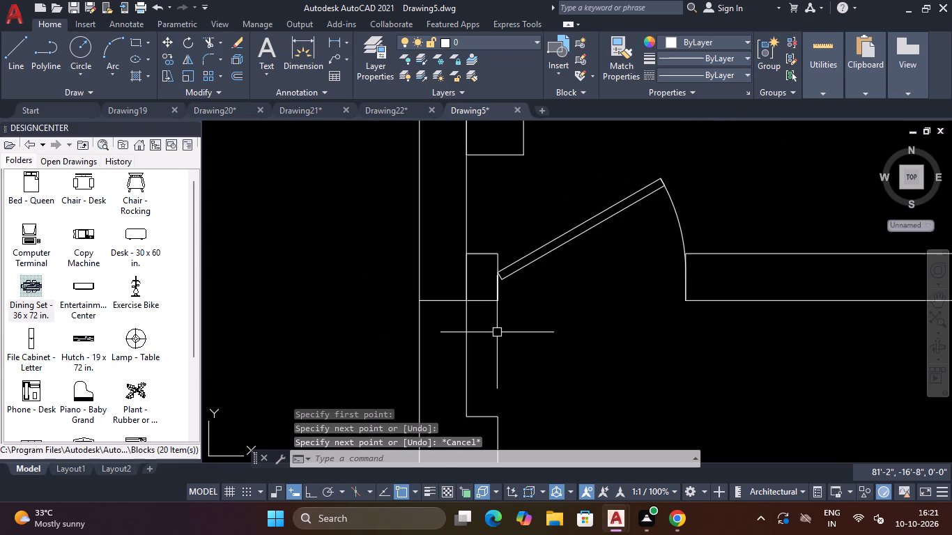
Trim away the western exterior wall south of the closing line, including the leftover corner pieces of the old southern wall.
type("TR")
key("space")
left_click(497, 332)
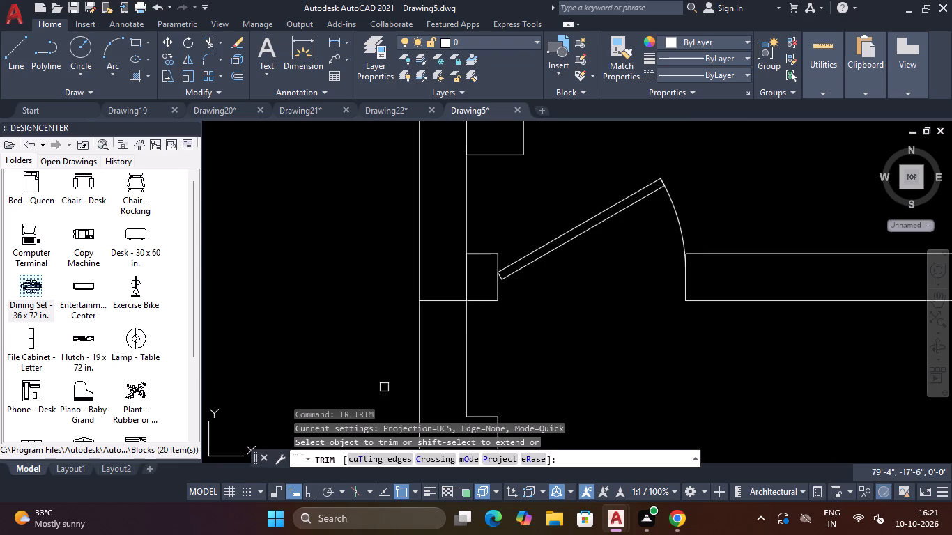
left_click_drag(482, 350, 456, 352)
left_click(423, 362)
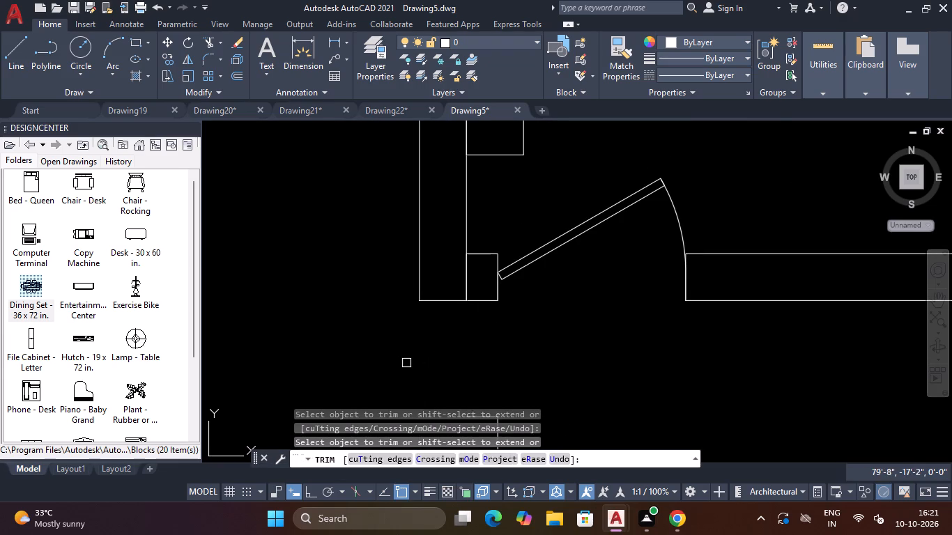
scroll(448, 367, "down", 3)
scroll(452, 373, "up", 2)
left_click(463, 387)
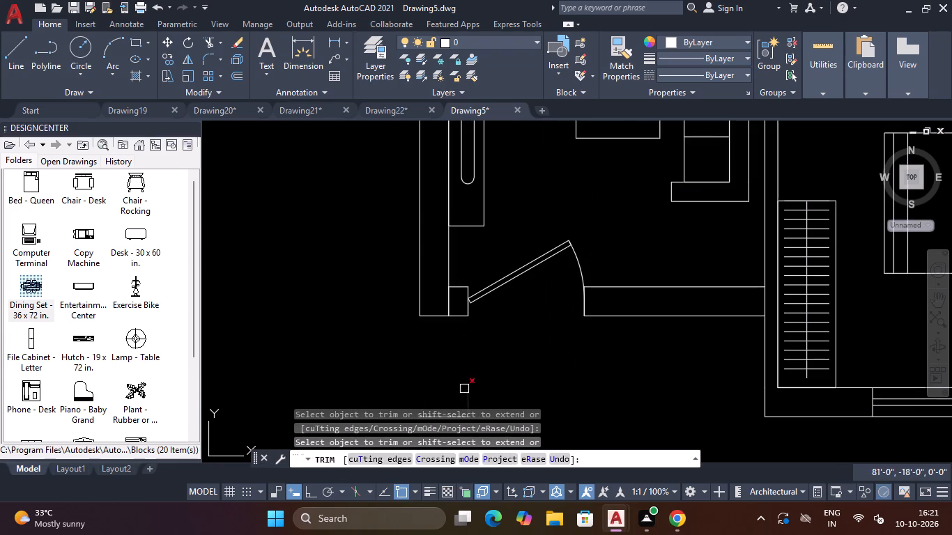
scroll(494, 364, "down", 2)
left_click(486, 381)
left_click(475, 383)
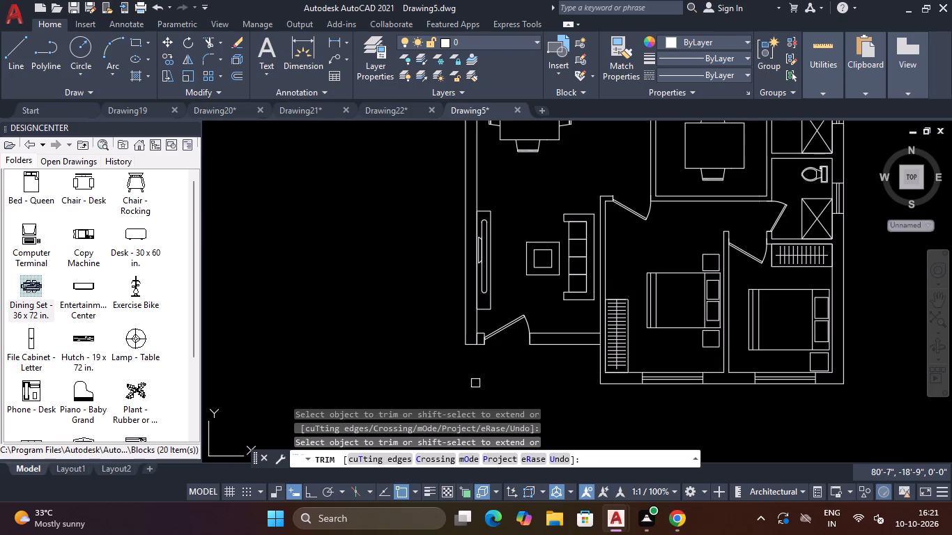
key("Escape")
key("Escape")
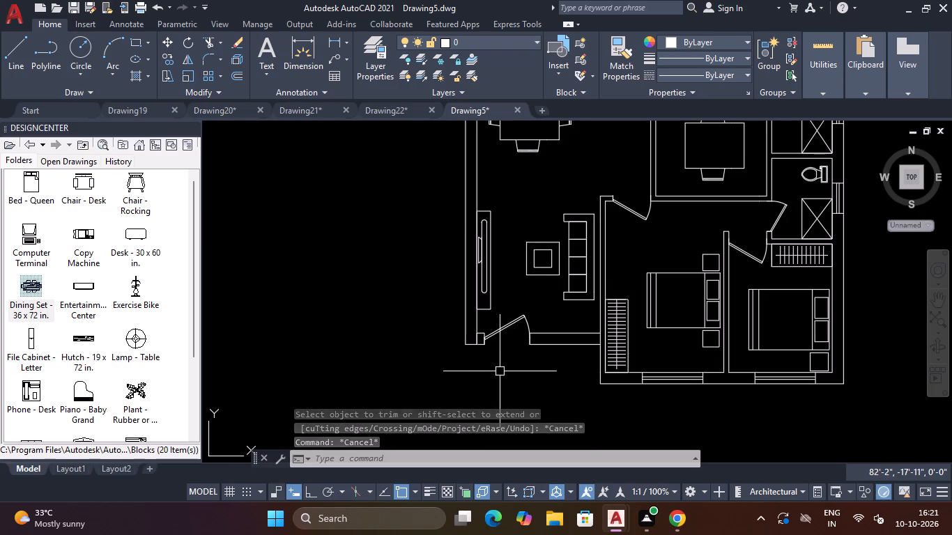
Trim the bedroom wall's face between the new wall's two faces at their eastern junction.
scroll(615, 320, "up", 2)
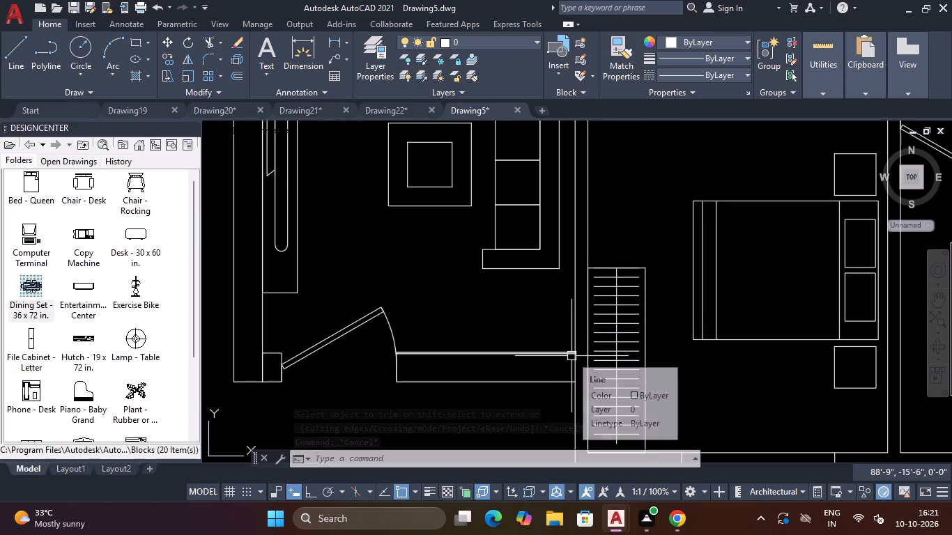
type("TR")
key("space")
scroll(574, 359, "up", 2)
left_click(574, 366)
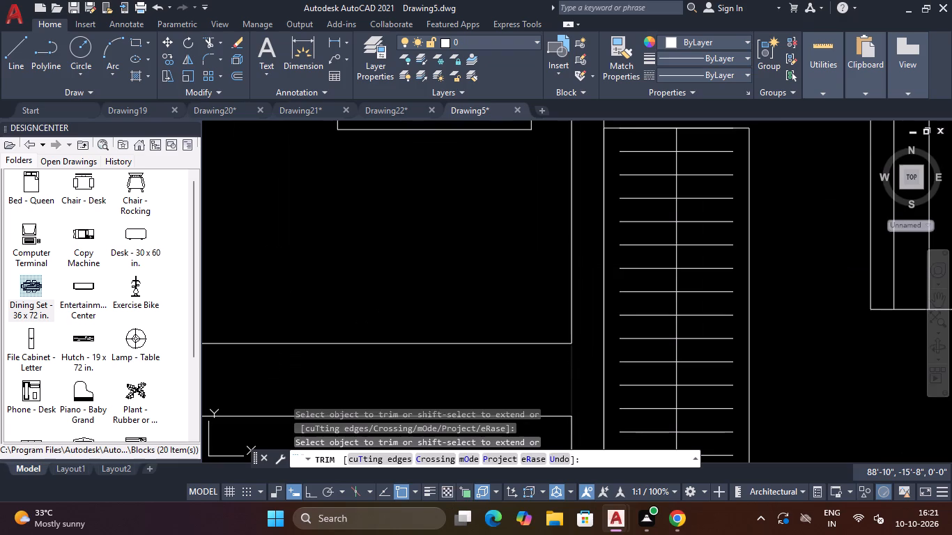
scroll(573, 366, "down", 4)
key("Escape")
key("Escape")
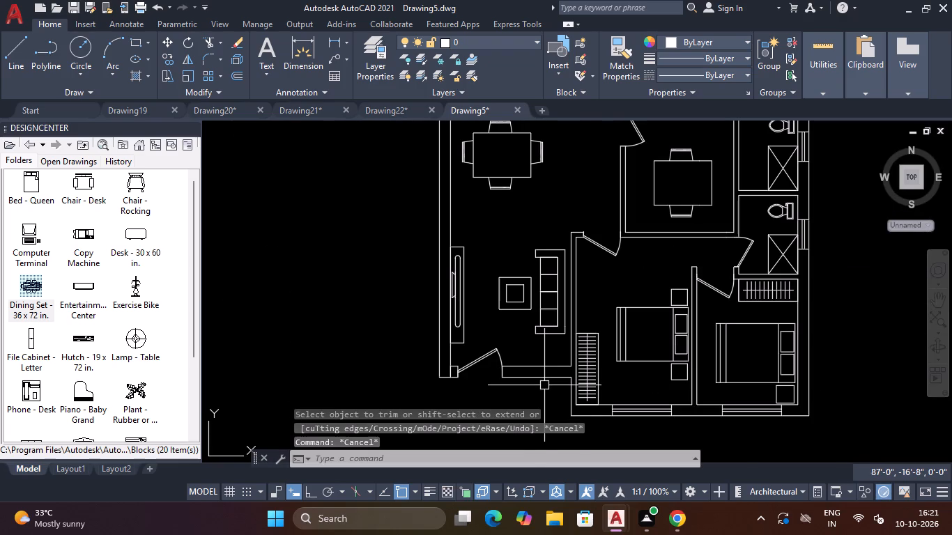
Draw a porch outline from the new wall's southern corner beside the door: 5' south, 12' east, and back up to the bedroom's exterior wall.
scroll(532, 409, "down", 6)
scroll(525, 378, "up", 3)
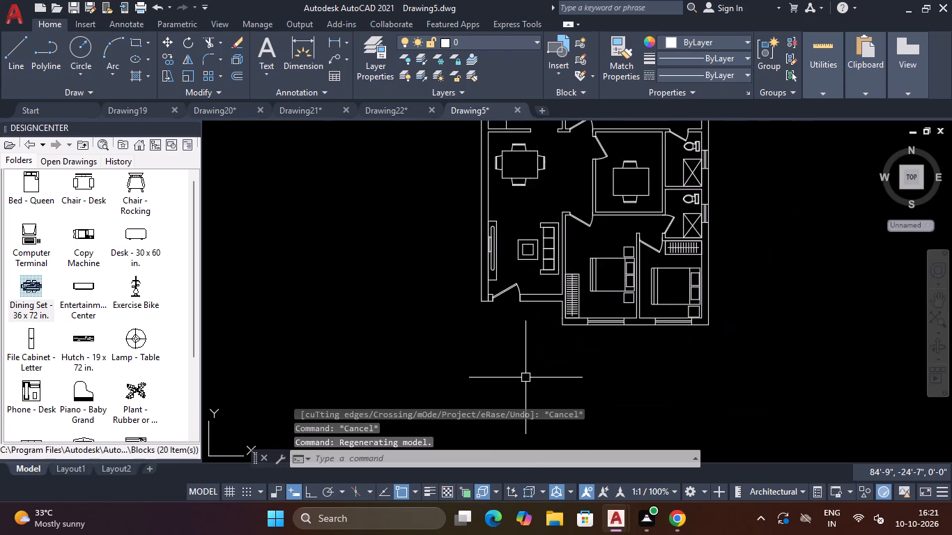
scroll(525, 378, "up", 1)
key("Escape")
key("Escape")
type("L")
key("space")
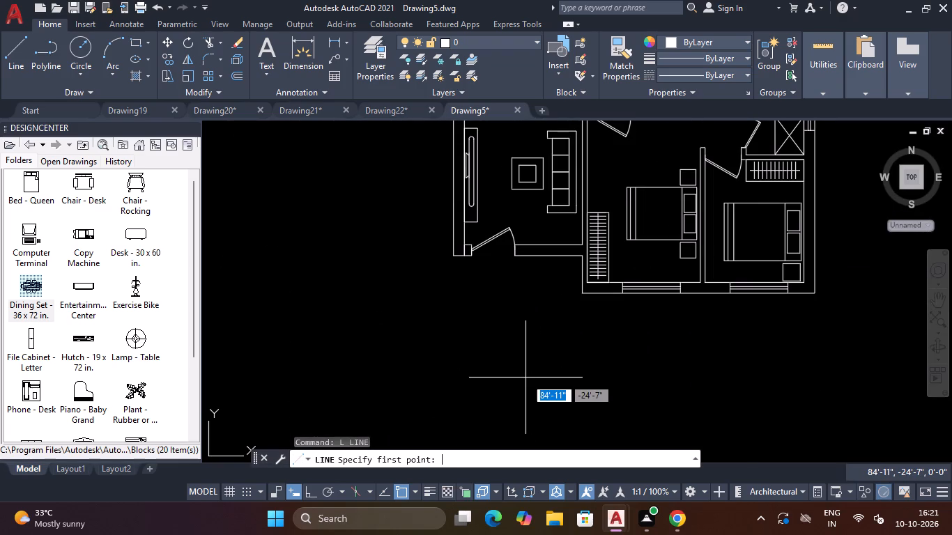
left_click(514, 258)
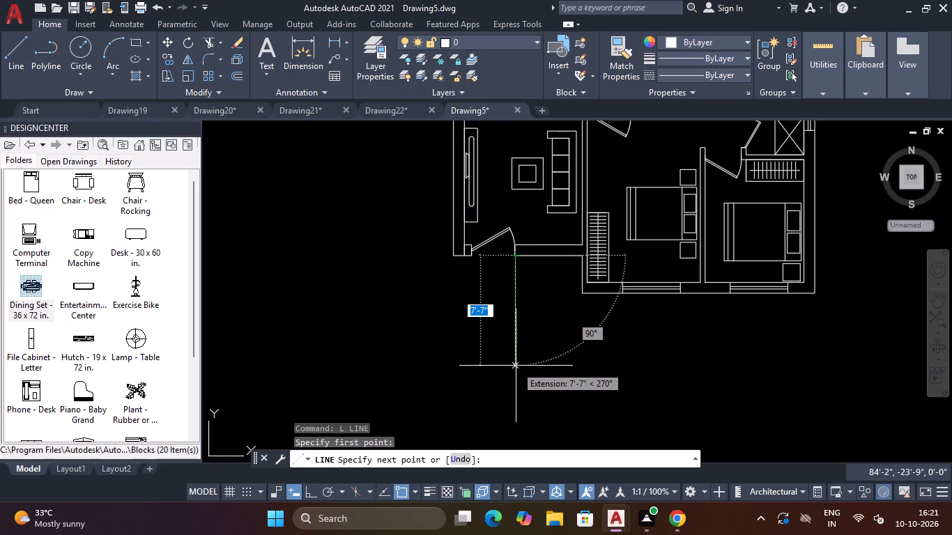
type("5'")
key("Return")
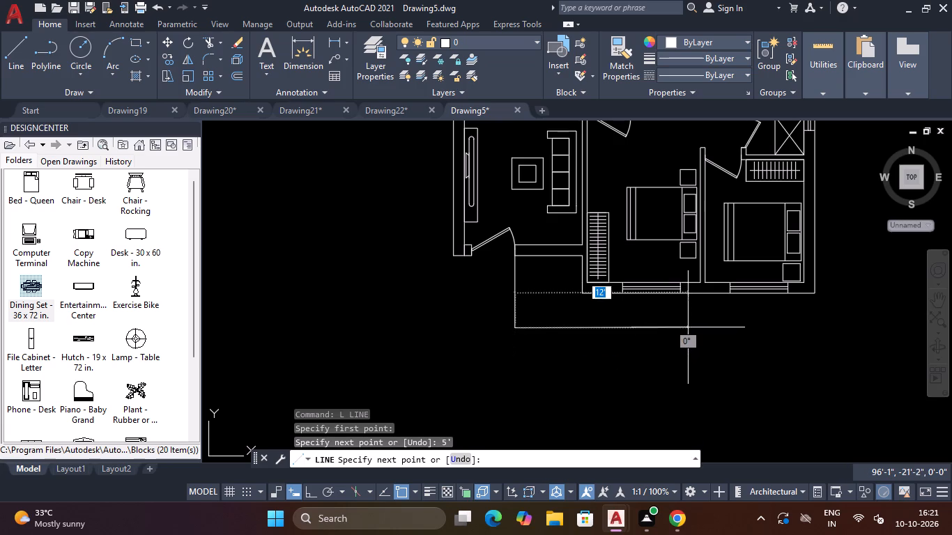
key("F8")
type("12'")
key("Return")
scroll(688, 327, "up", 3)
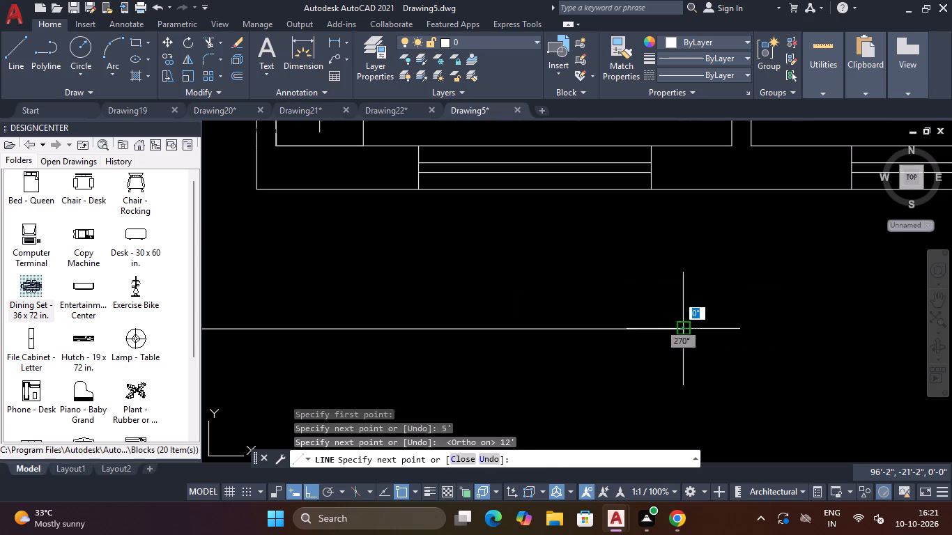
left_click(684, 193)
key("Escape")
scroll(659, 251, "down", 3)
key("Escape")
Offset the porch outline's western, southern and eastern lines 4" inward.
type("O")
key("space")
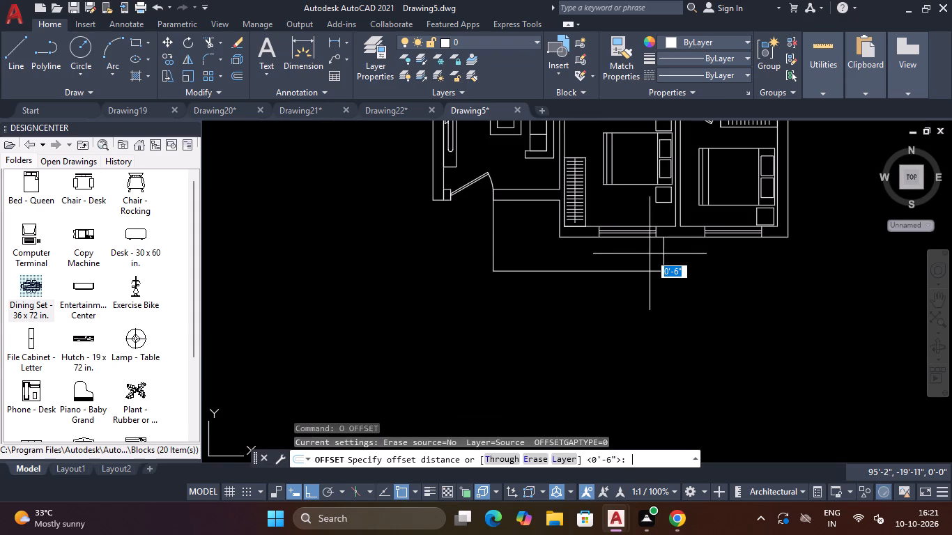
type("4\"")
key("Return")
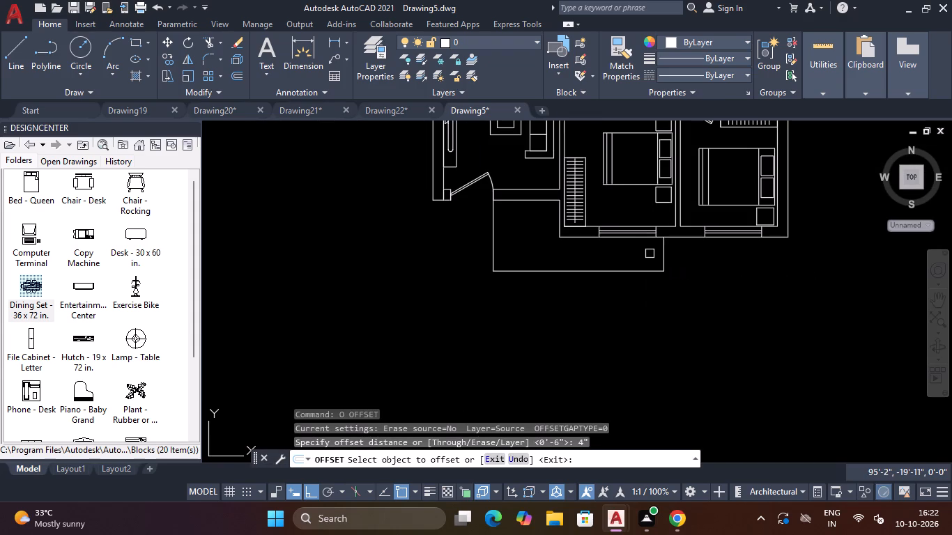
left_click(490, 235)
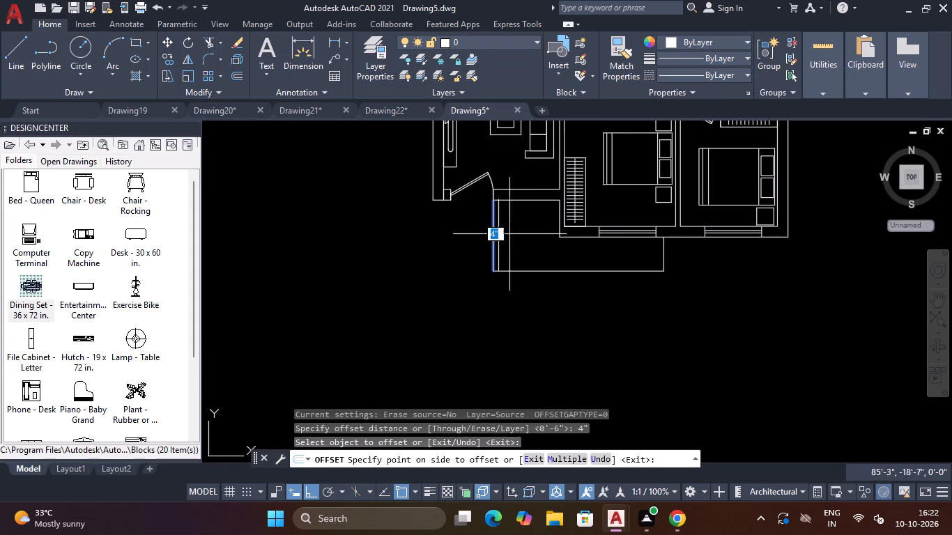
left_click(513, 234)
left_click_drag(525, 270, 526, 261)
left_click(530, 251)
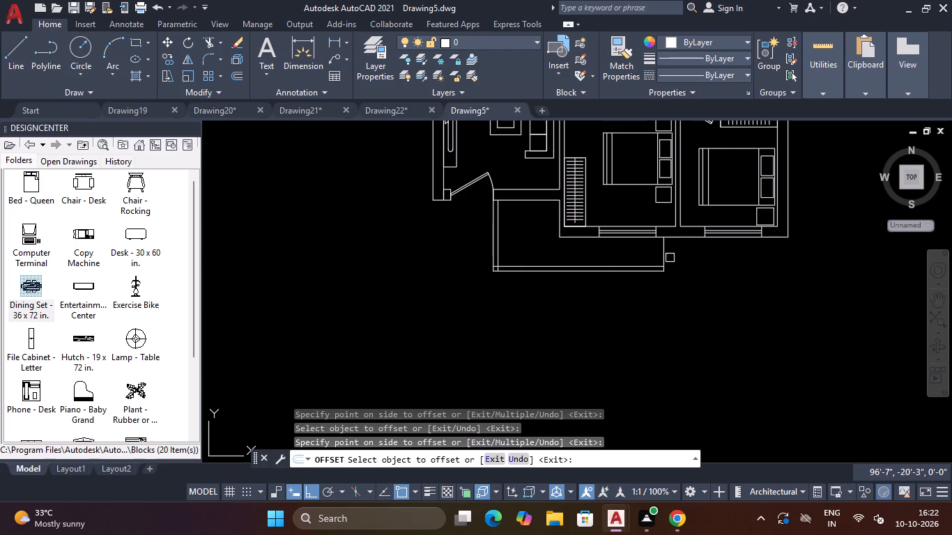
left_click(664, 257)
left_click(647, 257)
key("Escape")
key("Escape")
Trim the overlapping lines of the porch's western 4" wall at the new wall junction and at the southwestern corner.
type("TR")
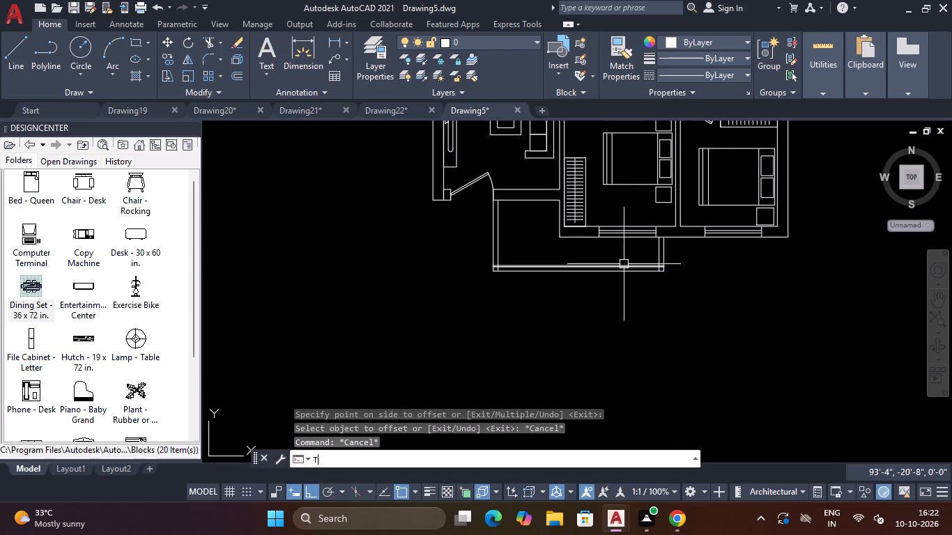
key("space")
scroll(486, 201, "up", 4)
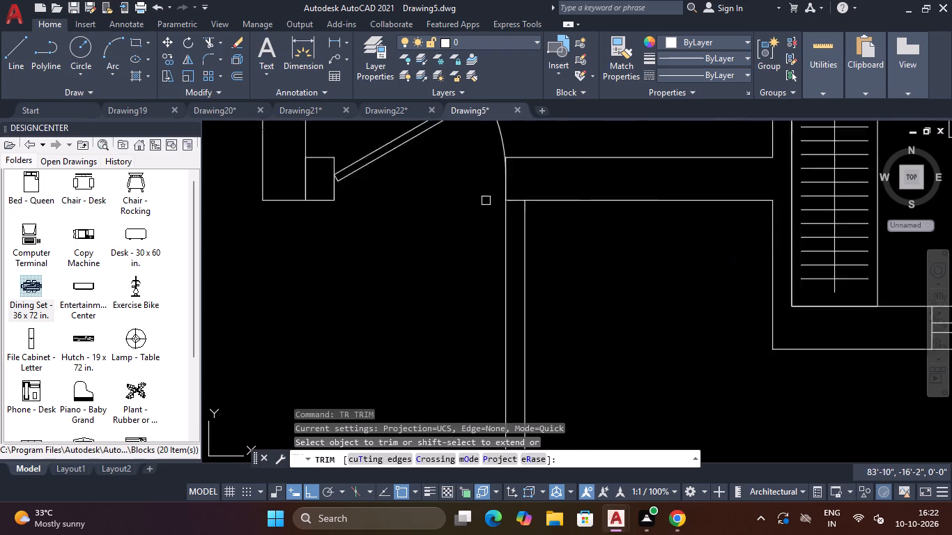
scroll(486, 201, "up", 1)
left_click_drag(559, 184, 556, 192)
left_click(551, 230)
scroll(551, 230, "down", 5)
scroll(558, 311, "up", 3)
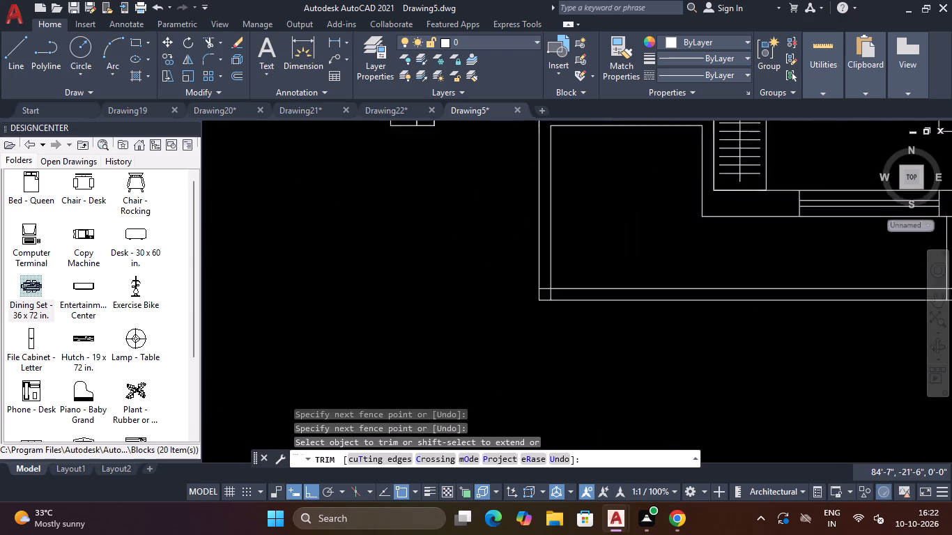
scroll(556, 310, "up", 2)
left_click(505, 212)
left_click(509, 258)
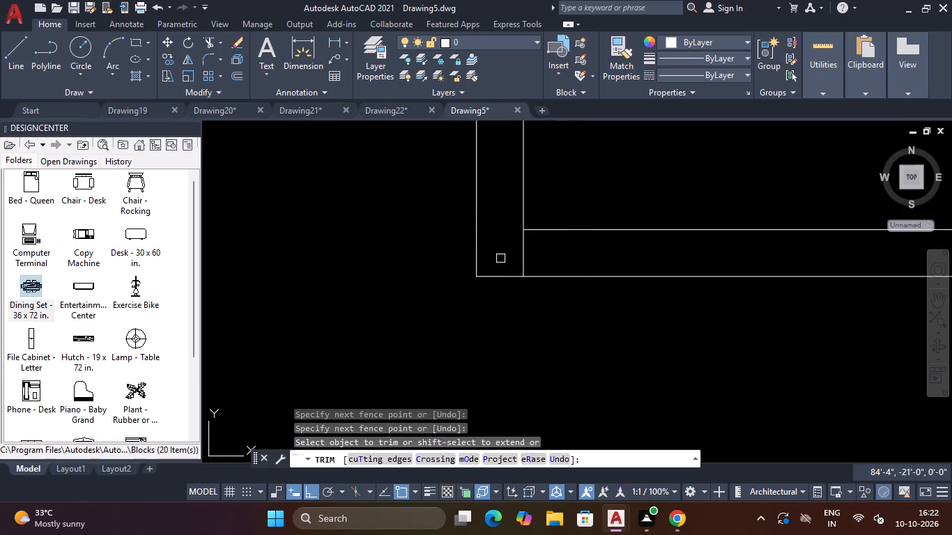
left_click(498, 257)
left_click(576, 260)
Trim the overlapping lines of the porch's eastern 4" wall at the southeastern corner and at the bedroom's exterior wall junction.
scroll(582, 257, "down", 4)
scroll(651, 256, "down", 2)
scroll(700, 246, "up", 4)
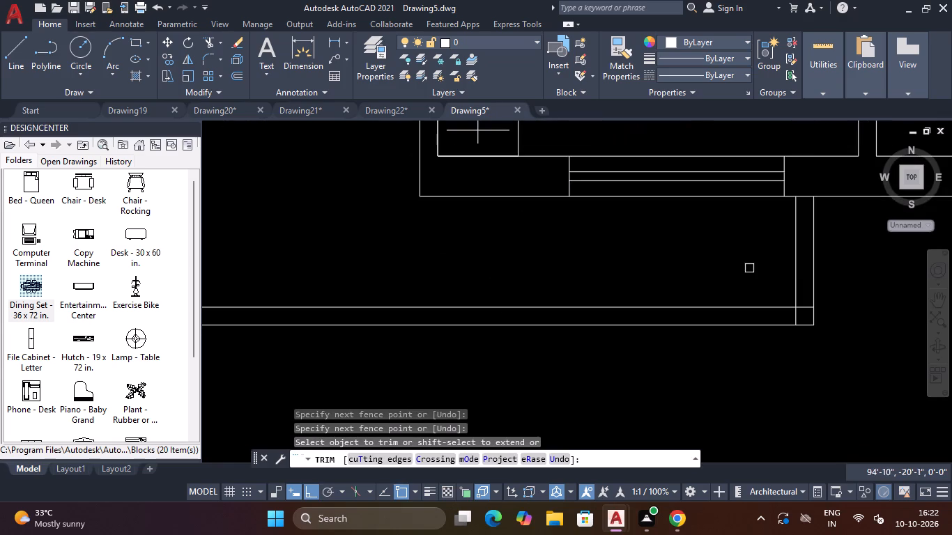
scroll(790, 293, "up", 3)
left_click(839, 334)
left_click(829, 383)
left_click(829, 376)
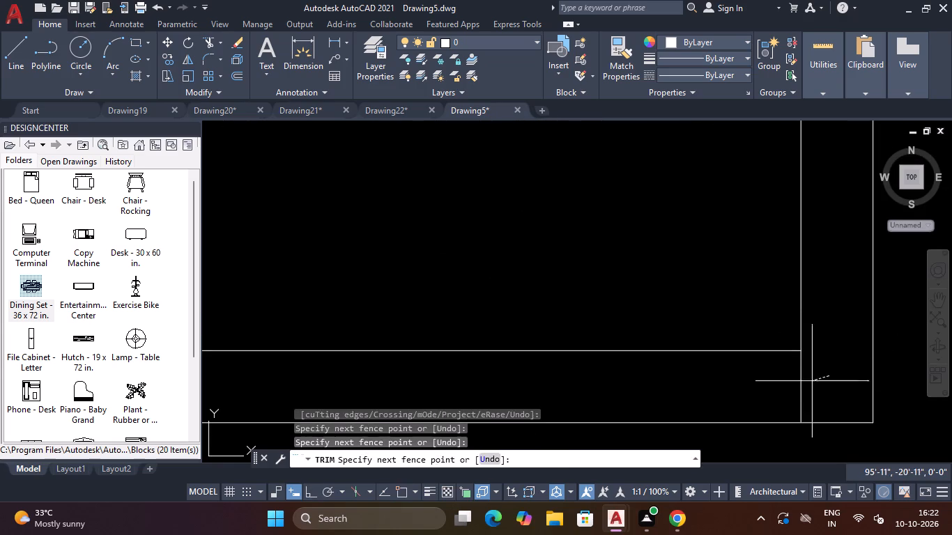
left_click(767, 394)
scroll(777, 370, "down", 2)
scroll(806, 235, "down", 3)
scroll(796, 204, "up", 2)
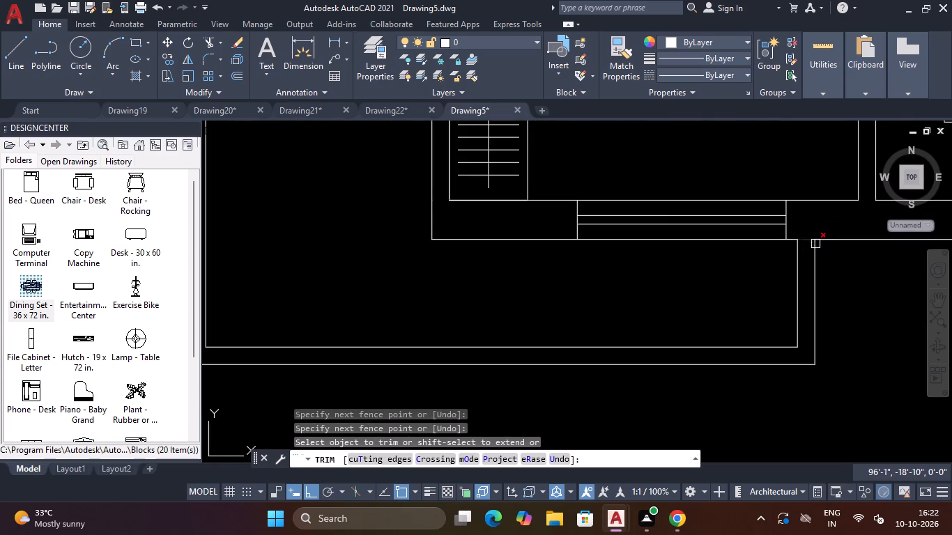
left_click(804, 224)
left_click(808, 249)
scroll(807, 249, "down", 4)
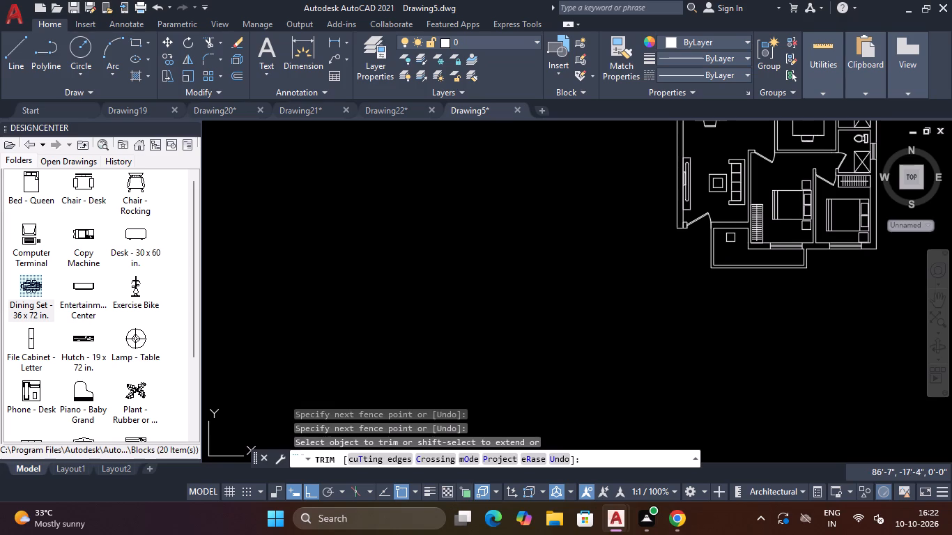
key("Escape")
key("Escape")
Examine the porch walls and the overall floor plan.
scroll(731, 237, "up", 2)
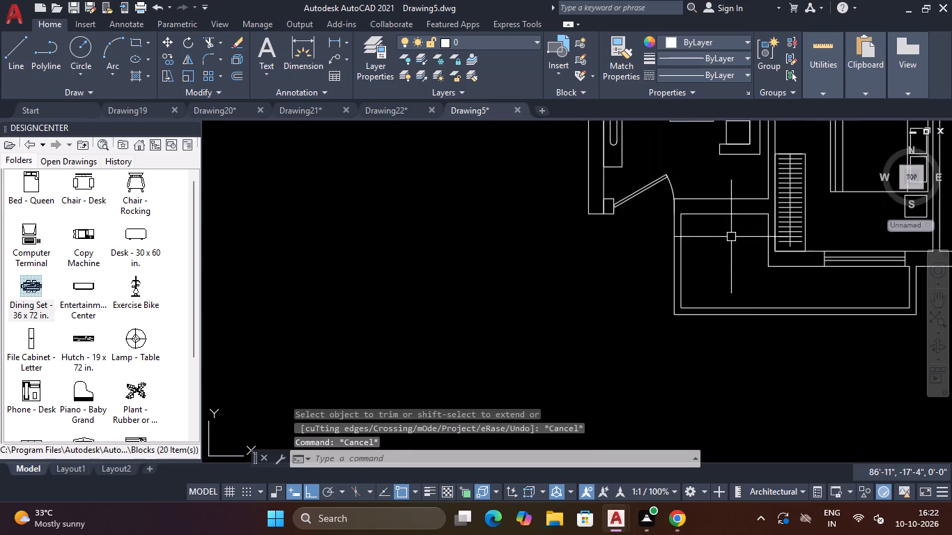
scroll(731, 237, "down", 3)
scroll(730, 241, "up", 2)
scroll(730, 241, "down", 3)
scroll(719, 153, "down", 3)
scroll(702, 165, "up", 3)
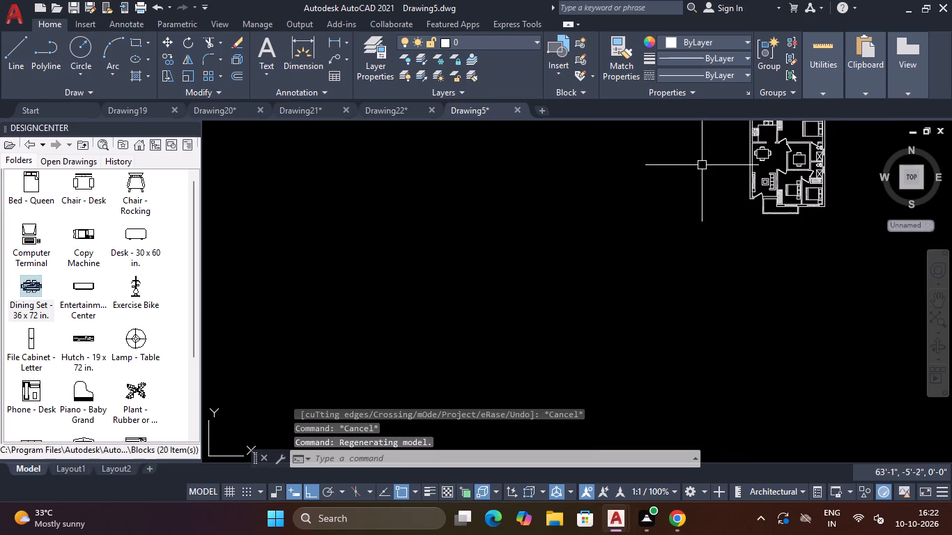
scroll(627, 217, "down", 2)
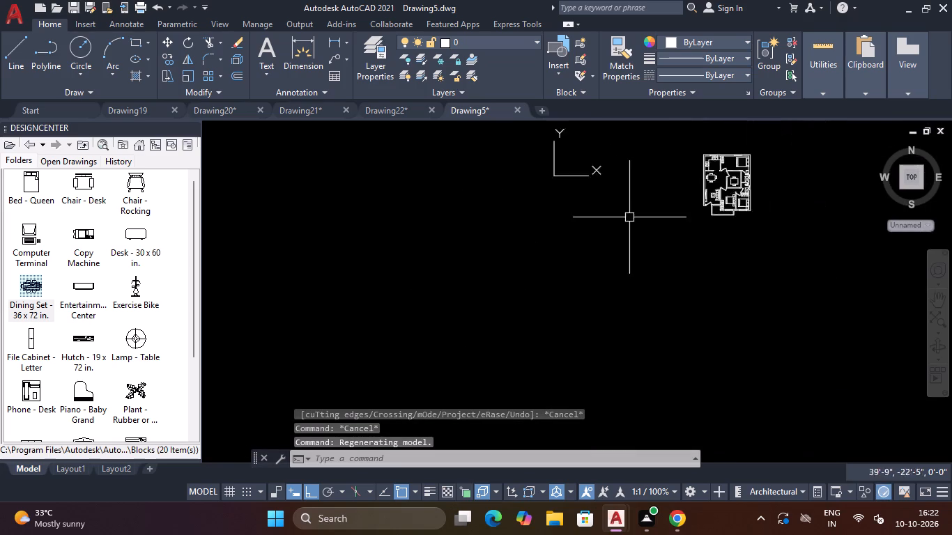
scroll(631, 217, "down", 1)
scroll(696, 184, "up", 3)
scroll(610, 293, "up", 1)
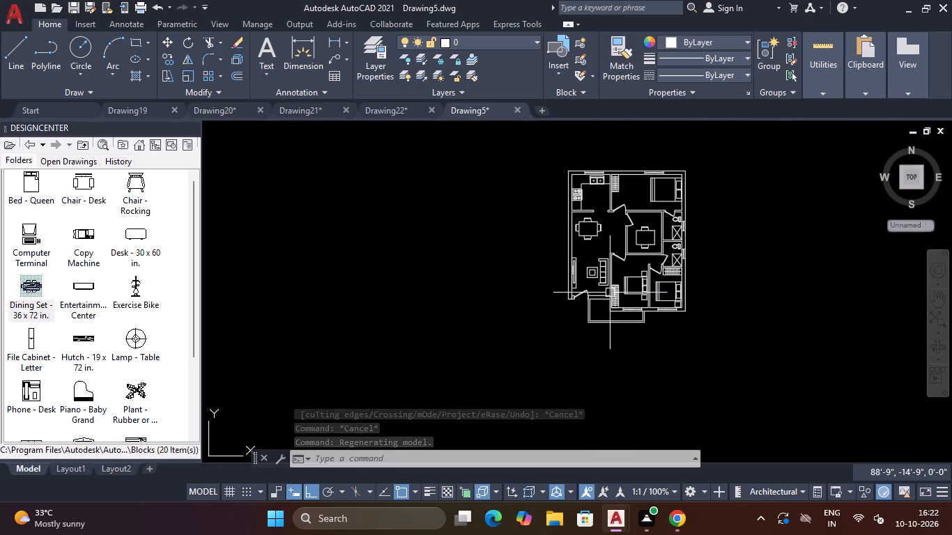
key("Escape")
key("Escape")
Fillet the living area coffee table's outer square at its southwestern and northeastern corners with a 2" radius.
scroll(610, 289, "up", 3)
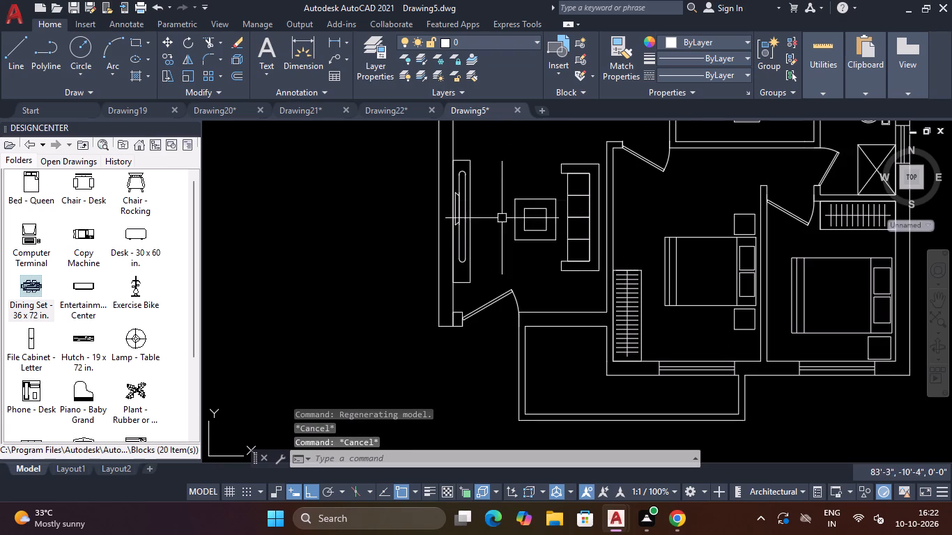
type("F")
key("space")
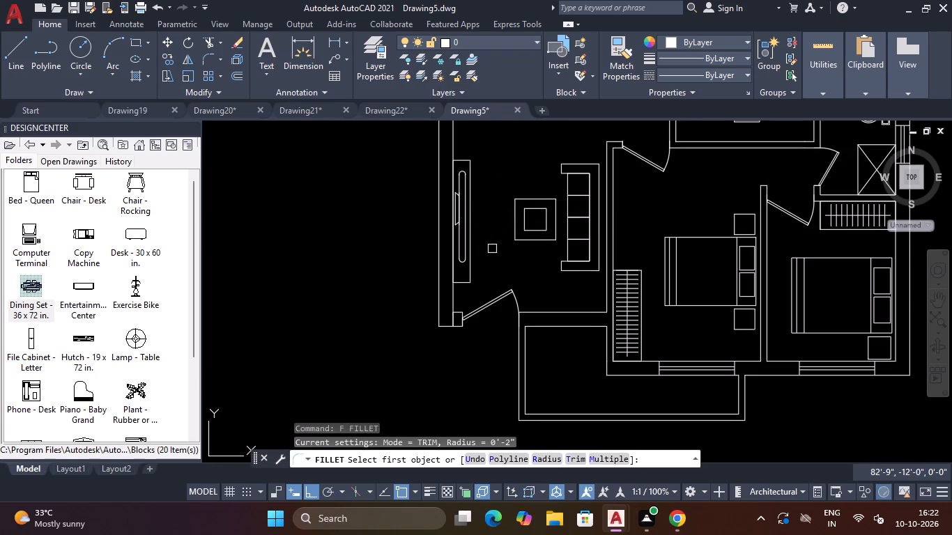
type("R")
key("space")
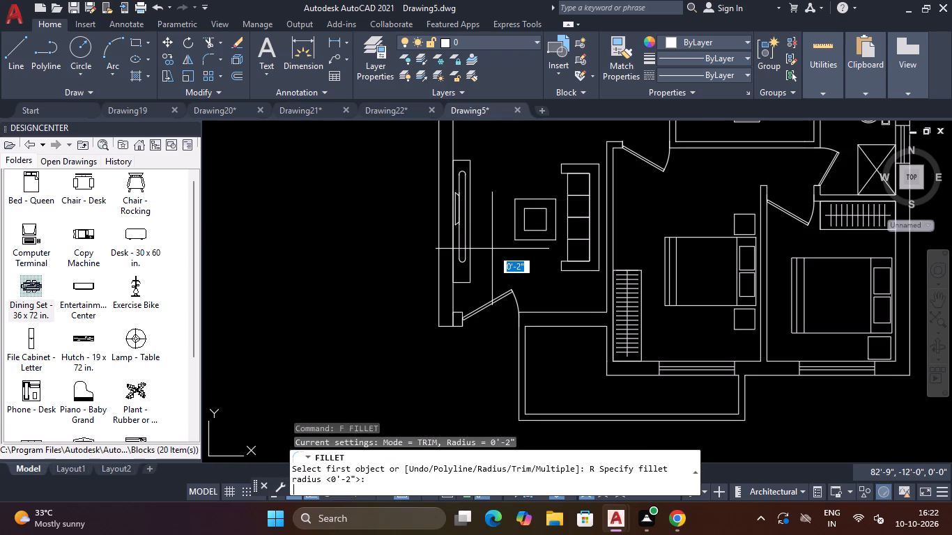
key("space")
scroll(492, 249, "up", 2)
left_click(543, 201)
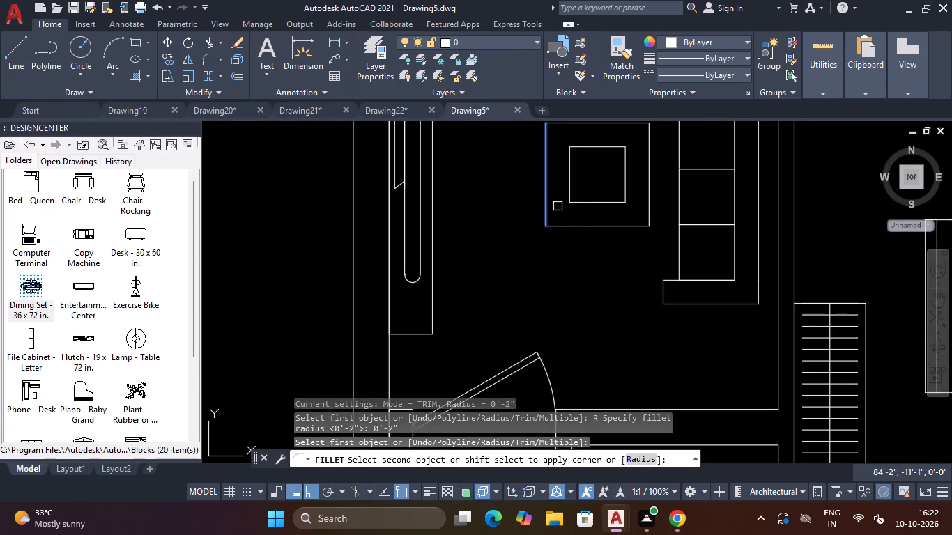
left_click(577, 225)
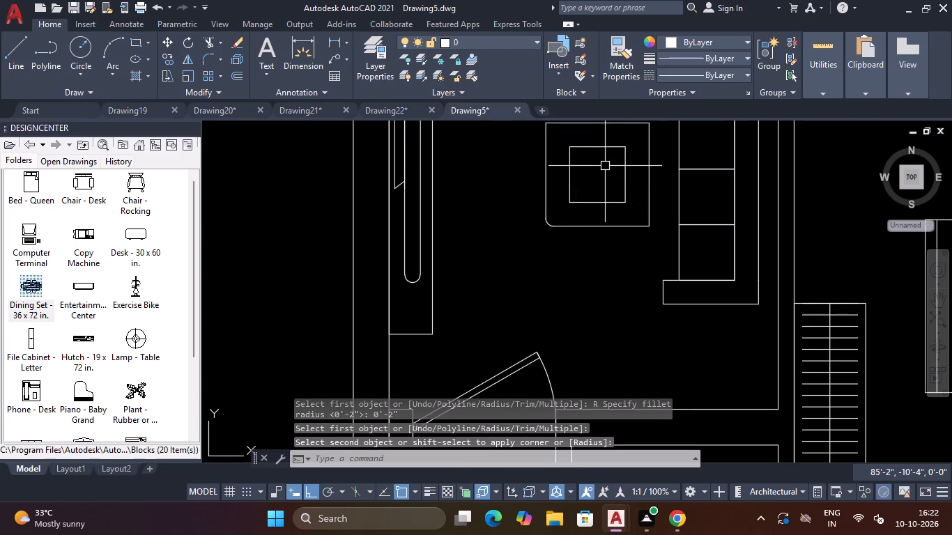
key("space")
scroll(600, 145, "down", 3)
scroll(606, 136, "up", 3)
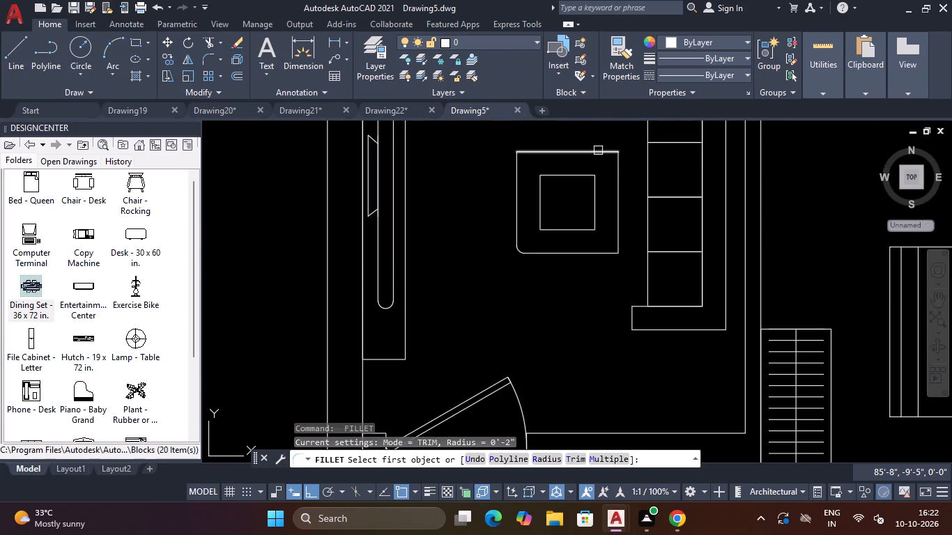
left_click(598, 150)
left_click(617, 173)
scroll(617, 173, "down", 3)
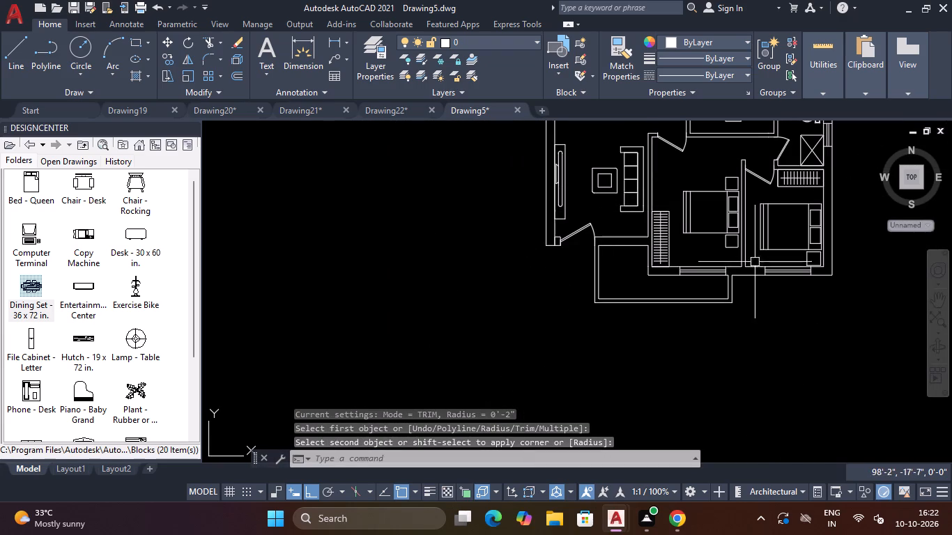
Open the Bed - Queen block definition for editing.
double_click(817, 223)
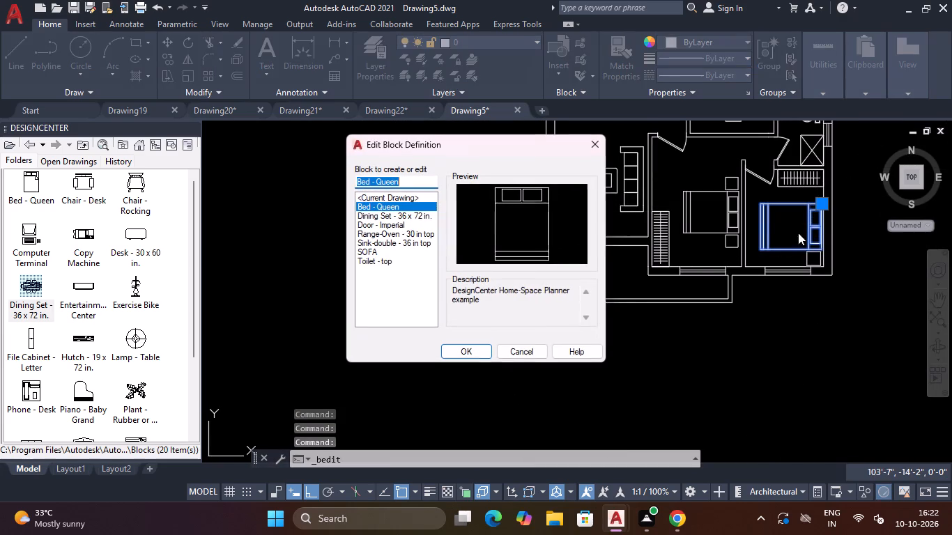
left_click(474, 346)
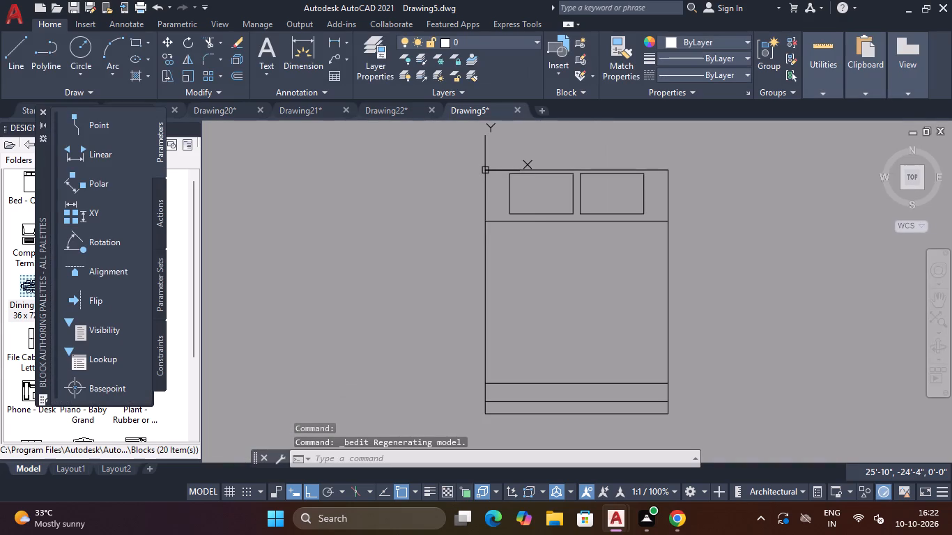
key("space")
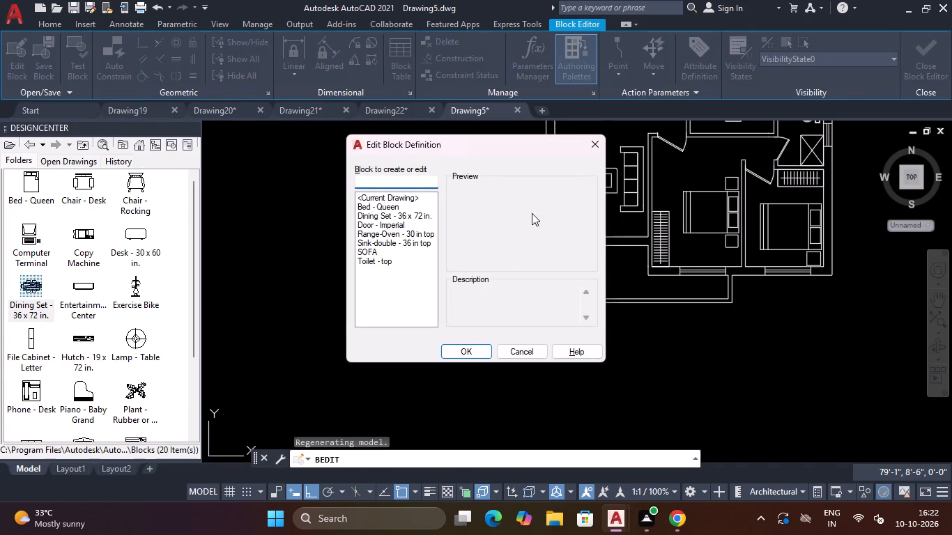
left_click(385, 206)
left_click(456, 347)
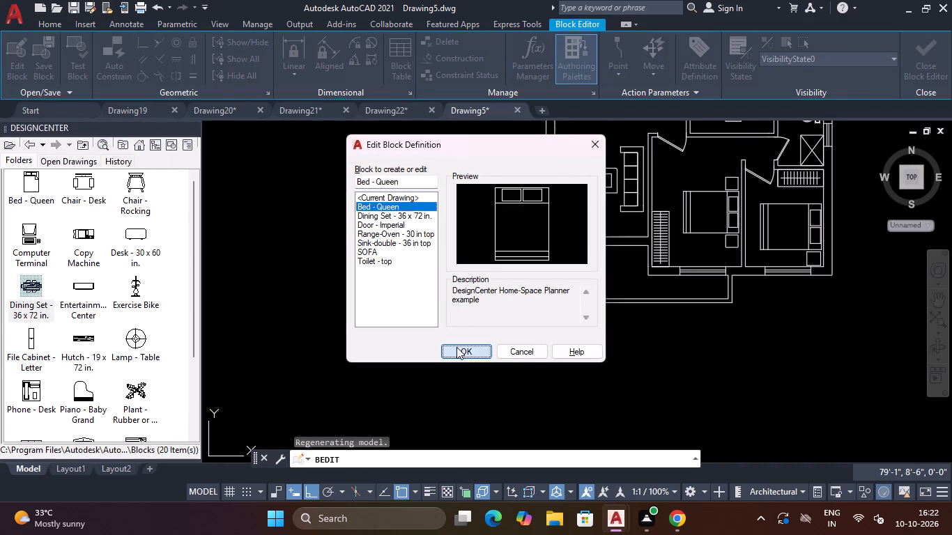
Fillet all four outer corners of the bed's outline with the 2" radius.
type("F")
key("space")
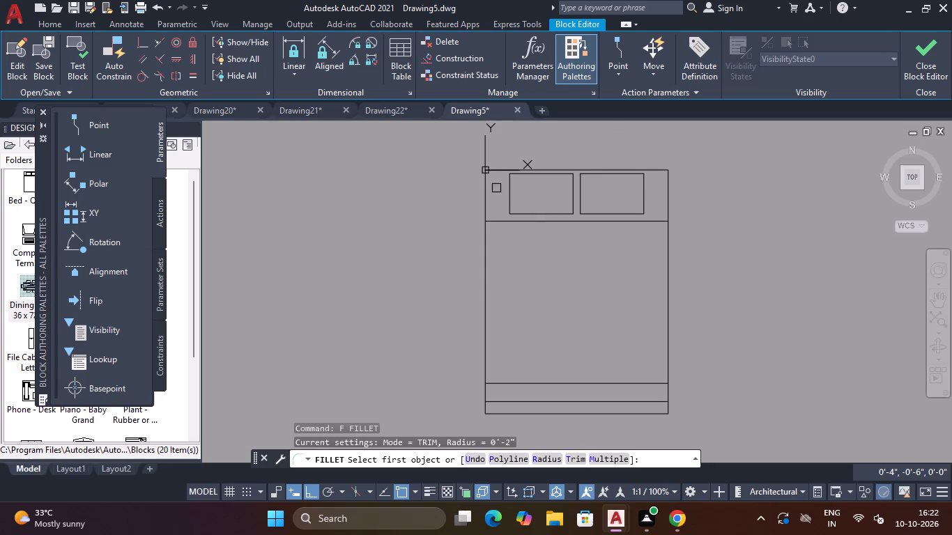
left_click(484, 190)
left_click(534, 167)
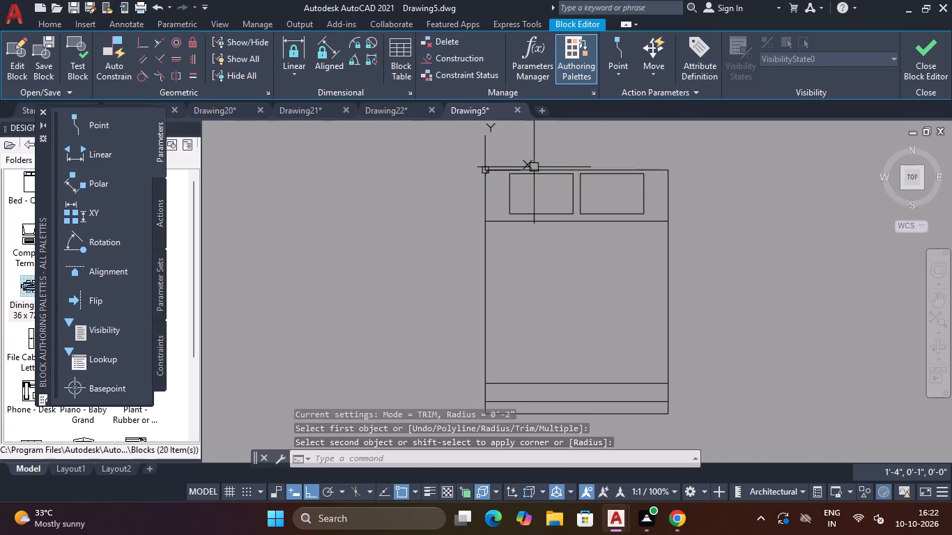
key("space")
left_click(657, 171)
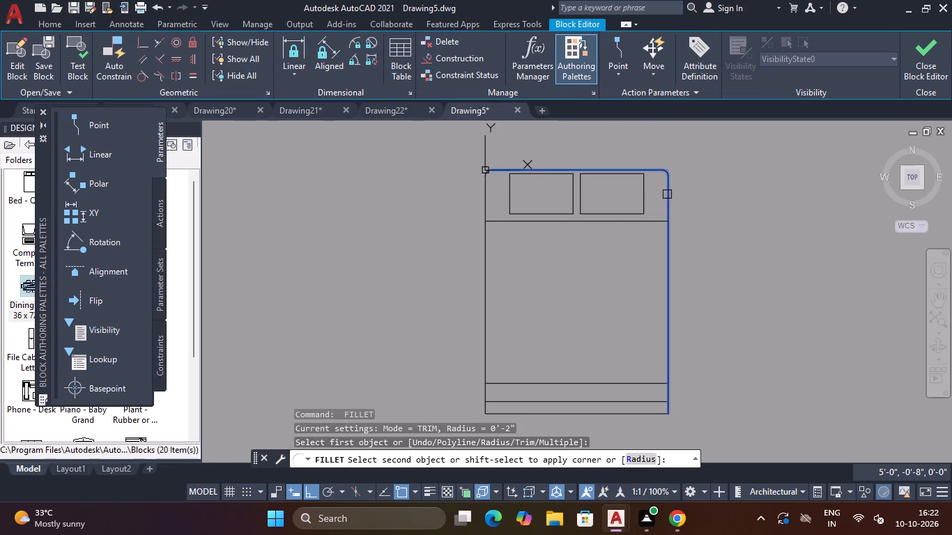
left_click(667, 194)
key("space")
left_click(658, 417)
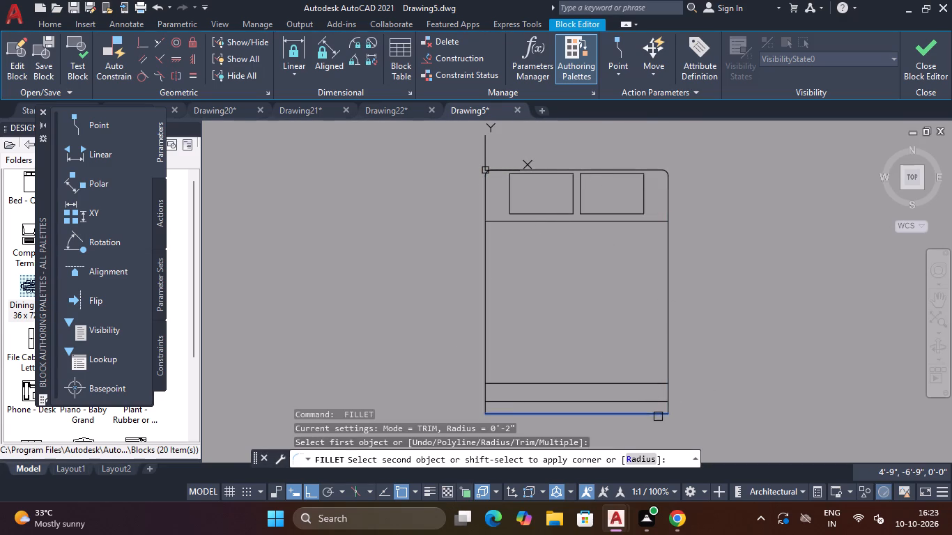
left_click(669, 394)
key("space")
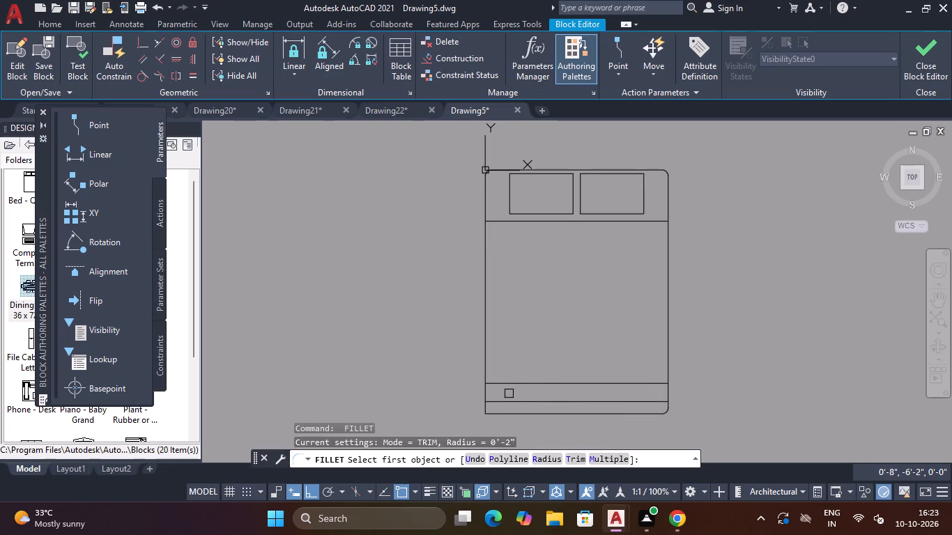
left_click(489, 391)
left_click(496, 414)
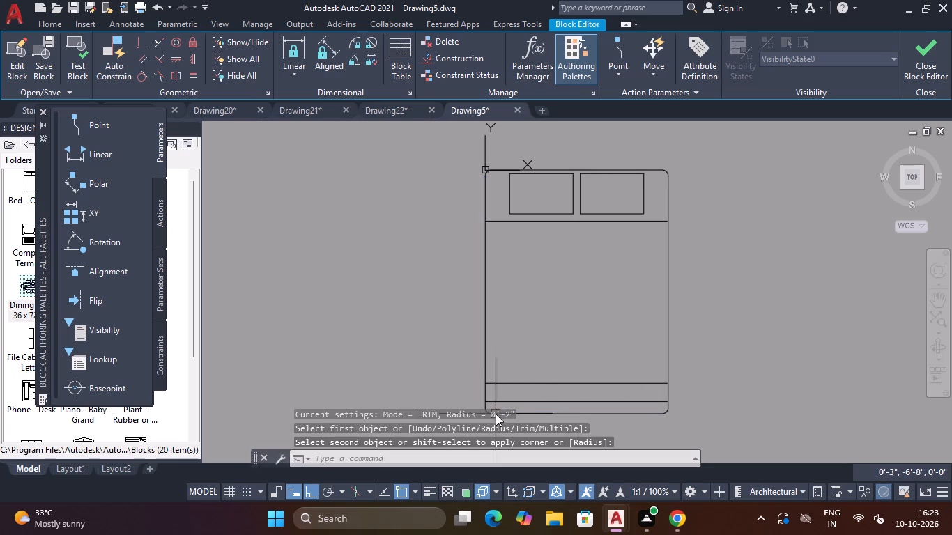
Fillet all four corners of the bed's western pillow with the 2" radius.
key("space")
scroll(509, 168, "up", 3)
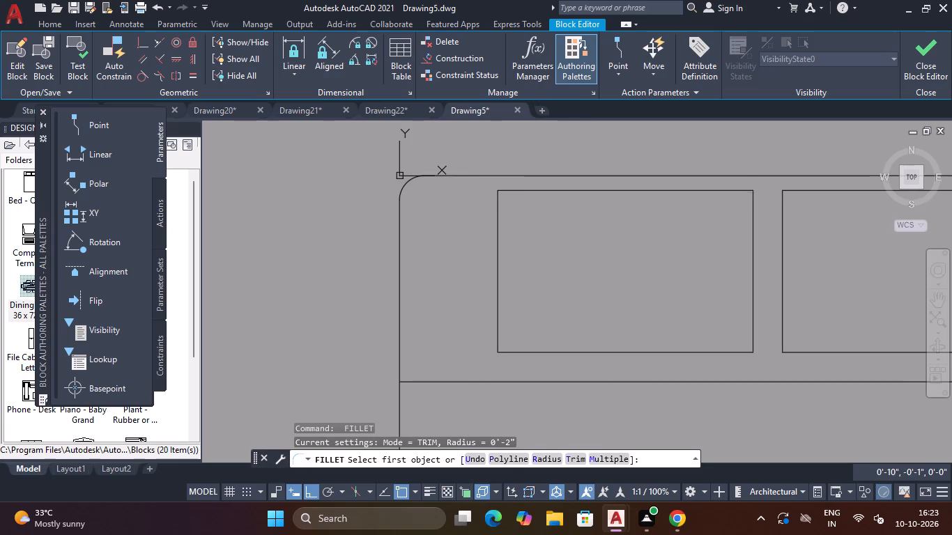
left_click(521, 187)
left_click(500, 228)
key("space")
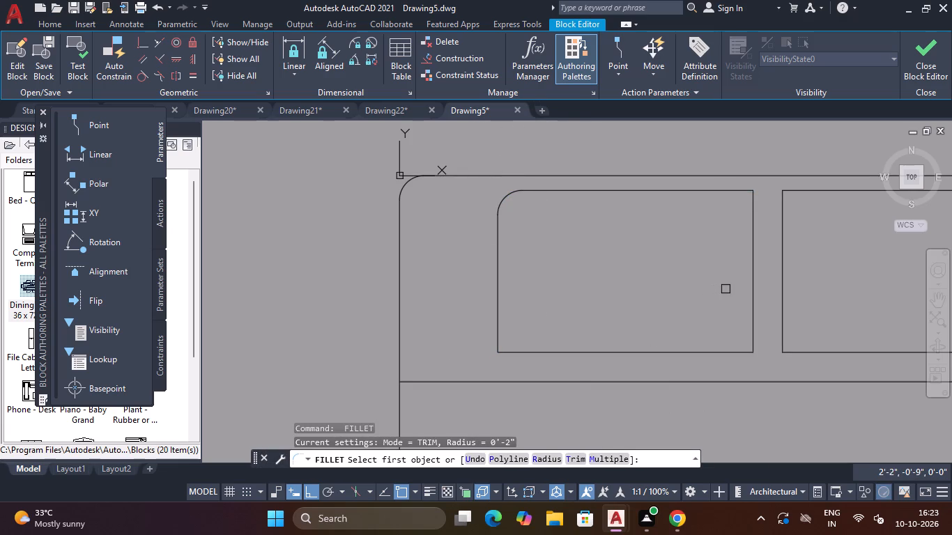
left_click(753, 292)
left_click(687, 353)
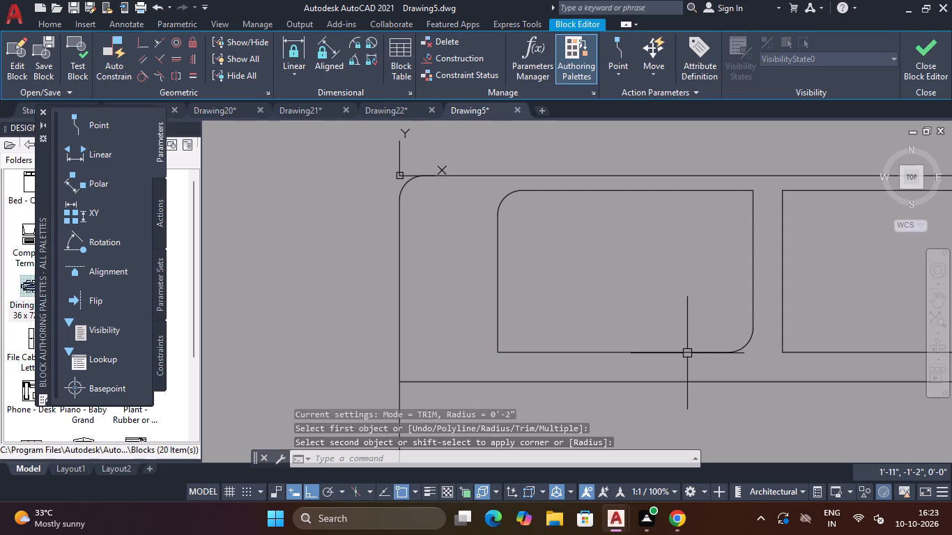
key("space")
left_click(494, 304)
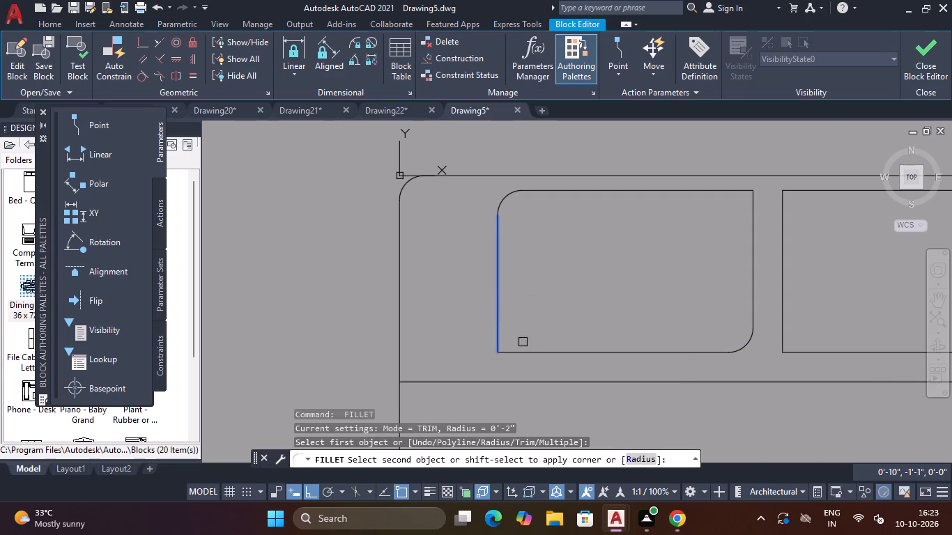
left_click(532, 350)
key("space")
left_click(714, 189)
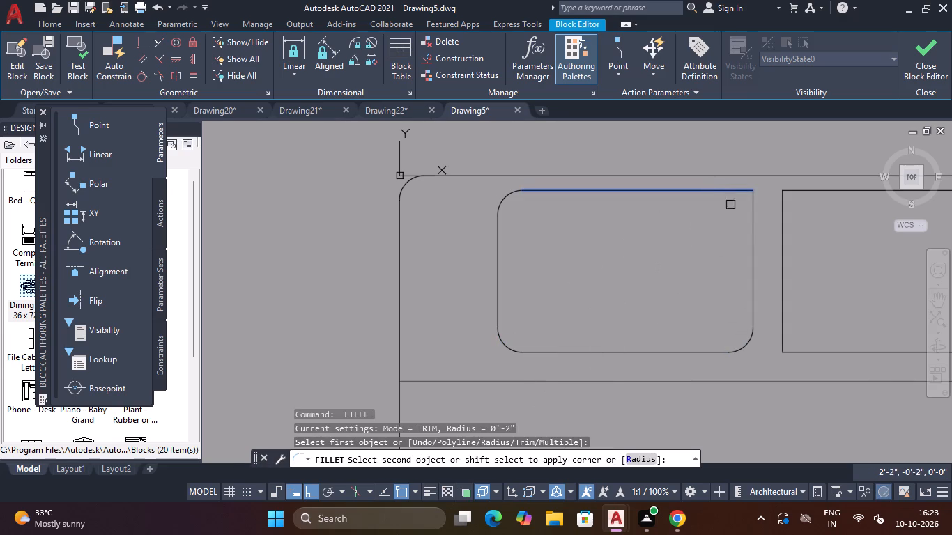
left_click(750, 228)
Fillet all four corners of the bed's eastern pillow with the 2" radius.
scroll(774, 231, "down", 3)
scroll(792, 231, "up", 3)
key("space")
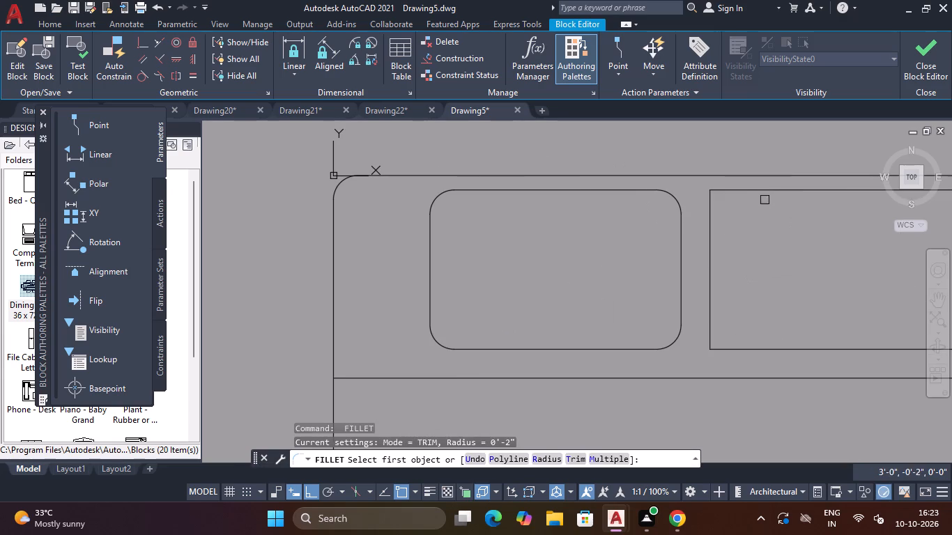
left_click(758, 188)
left_click(711, 240)
key("space")
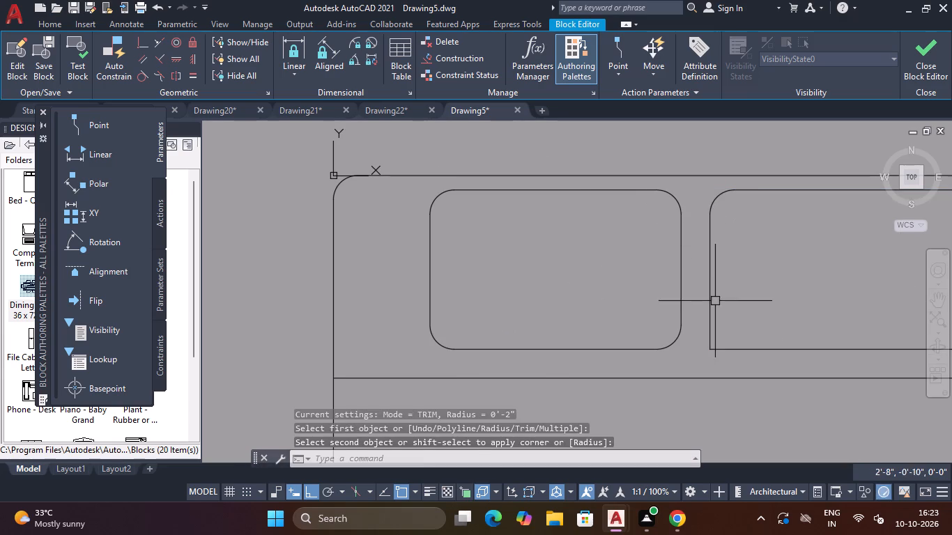
left_click(708, 318)
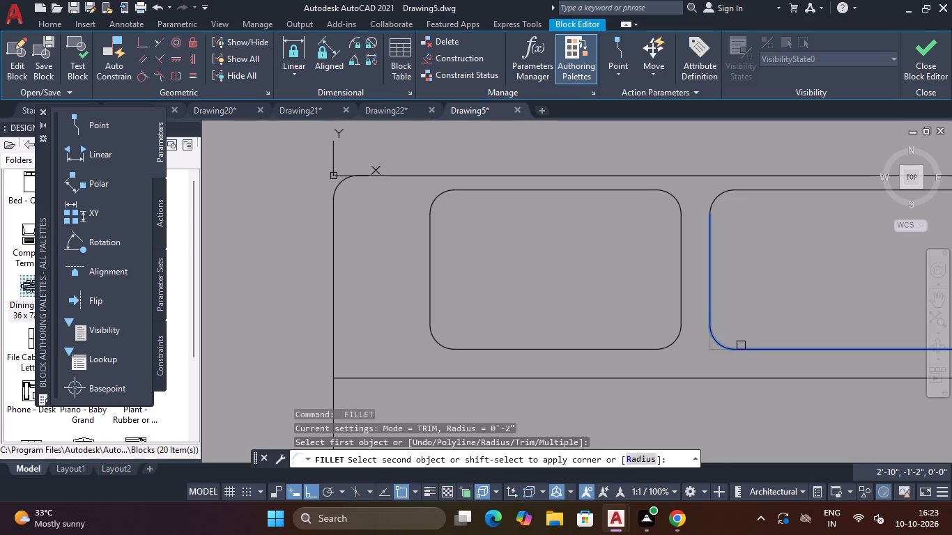
left_click(741, 346)
scroll(799, 313, "down", 4)
scroll(823, 304, "up", 3)
key("space")
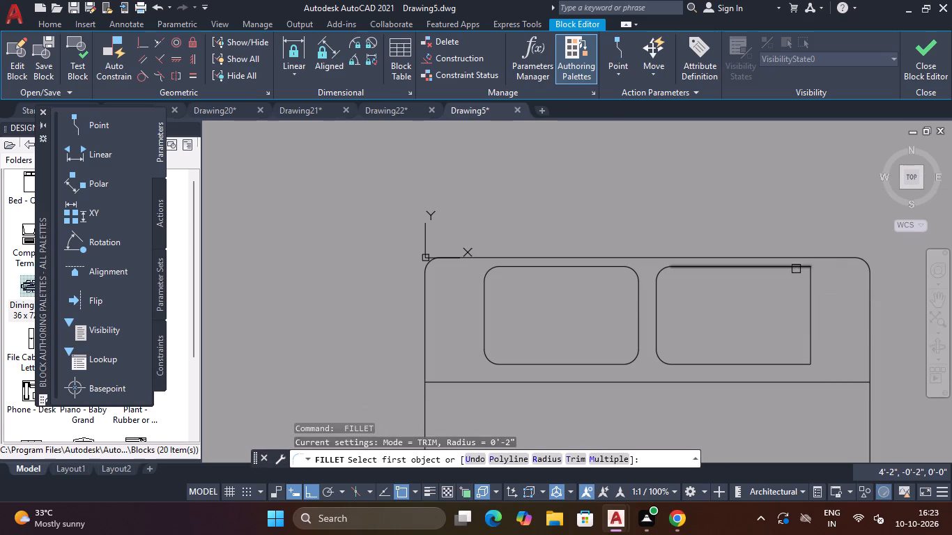
left_click(796, 269)
left_click(808, 286)
key("space")
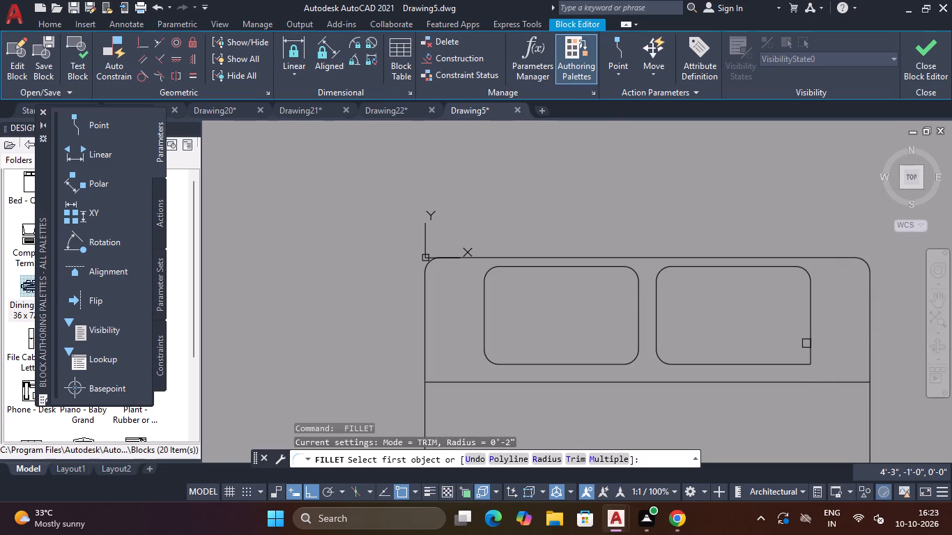
left_click(811, 343)
left_click(781, 365)
scroll(783, 315, "down", 7)
scroll(799, 325, "up", 3)
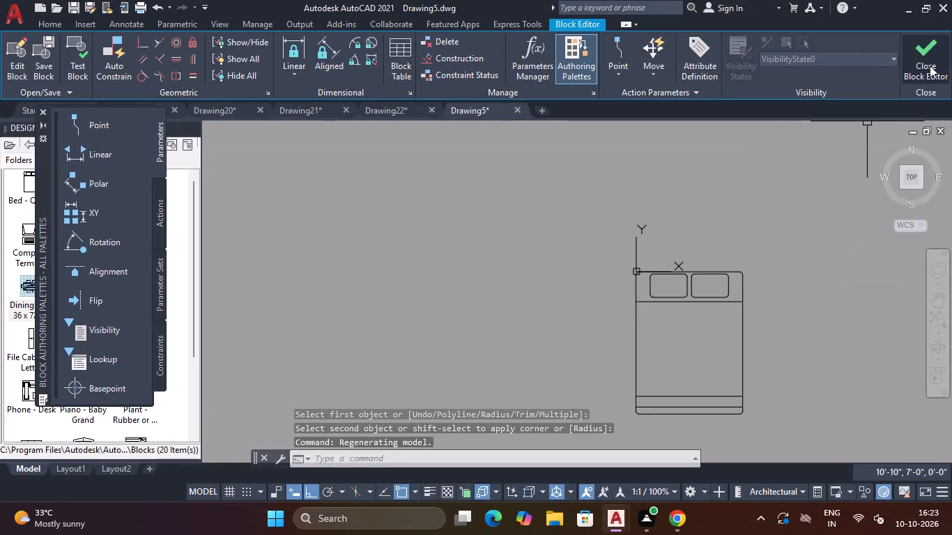
Close the block editor, saving the changes to the Bed - Queen block.
left_click(930, 65)
left_click(565, 219)
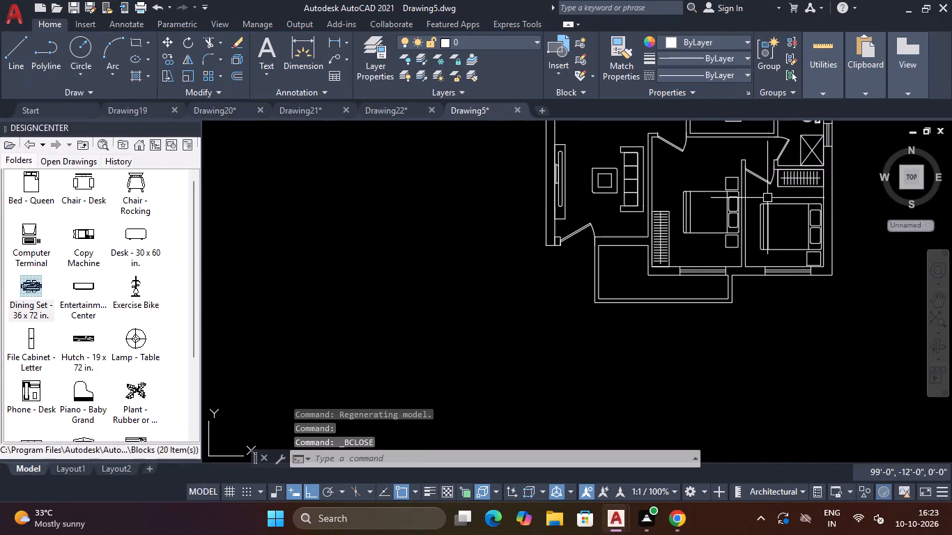
key("Escape")
key("Escape")
scroll(807, 228, "up", 3)
key("space")
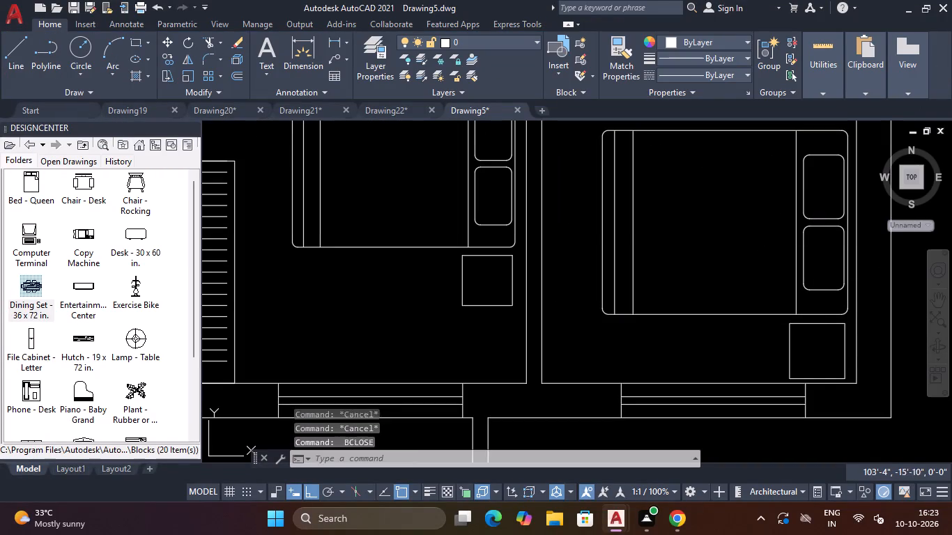
key("Escape")
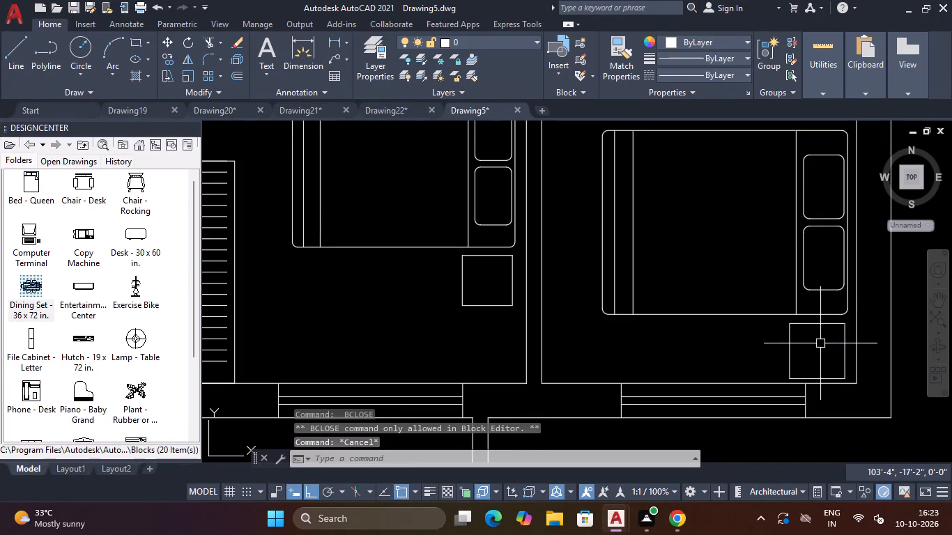
Fillet all four corners of the nightstand south of the bed in the southeastern bedroom with a 2" radius.
type("F")
key("space")
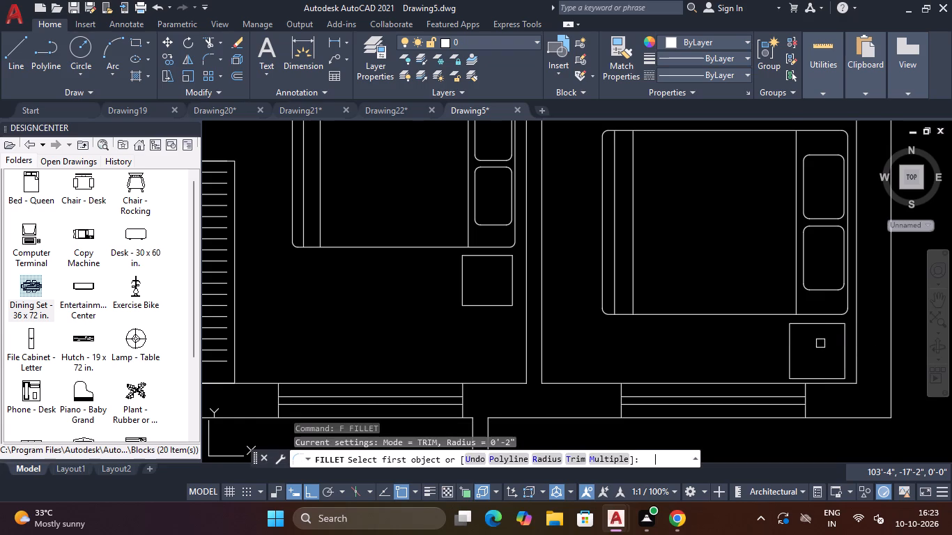
scroll(820, 343, "up", 1)
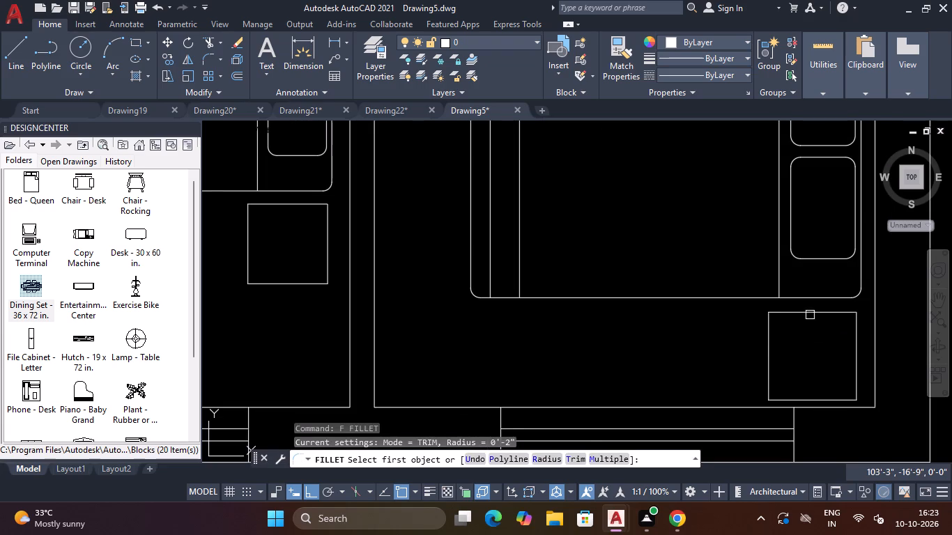
left_click(810, 315)
left_click(769, 345)
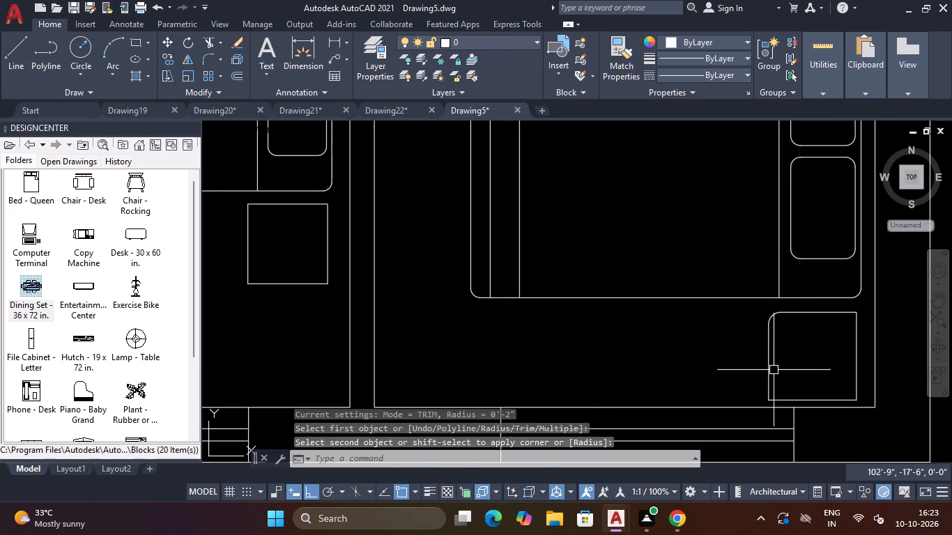
key("space")
left_click(856, 380)
left_click(831, 398)
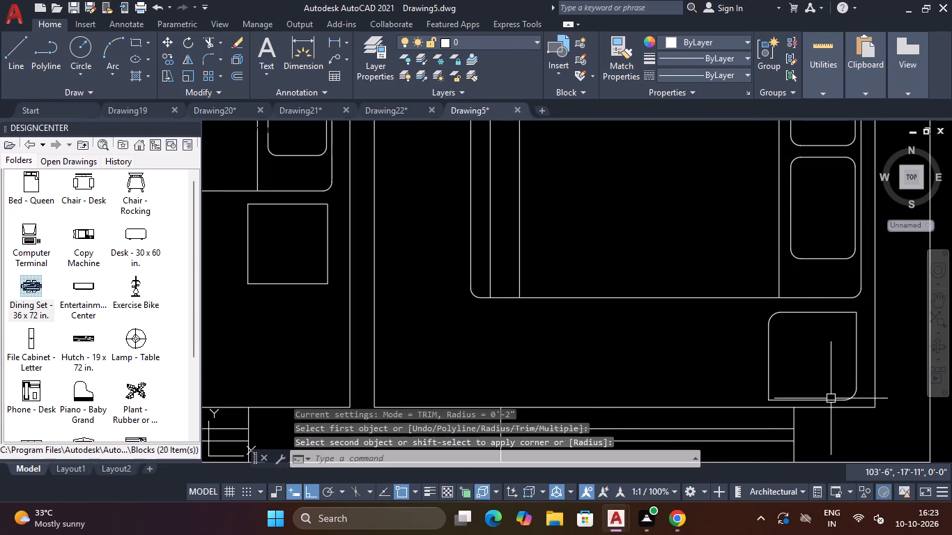
scroll(815, 334, "down", 3)
key("space")
key("Escape")
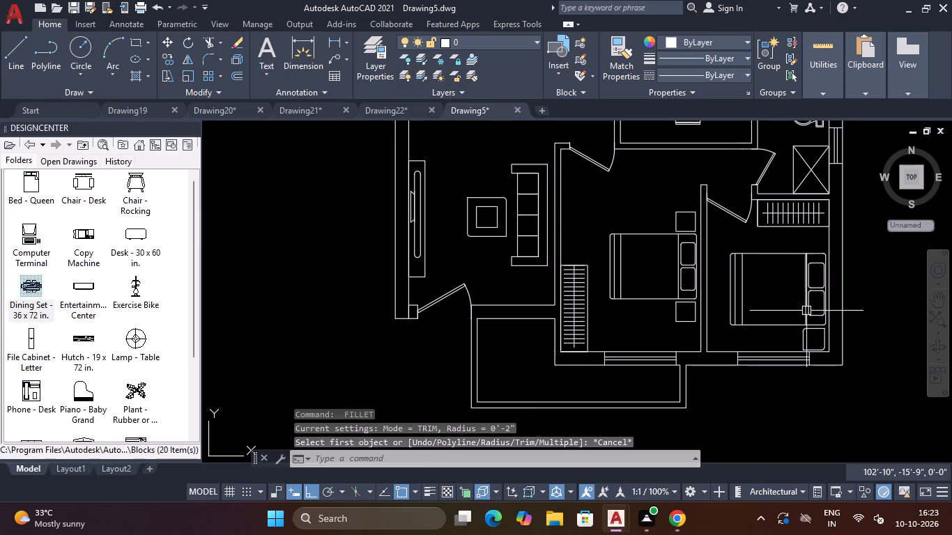
key("space")
scroll(810, 334, "up", 4)
left_click(742, 375)
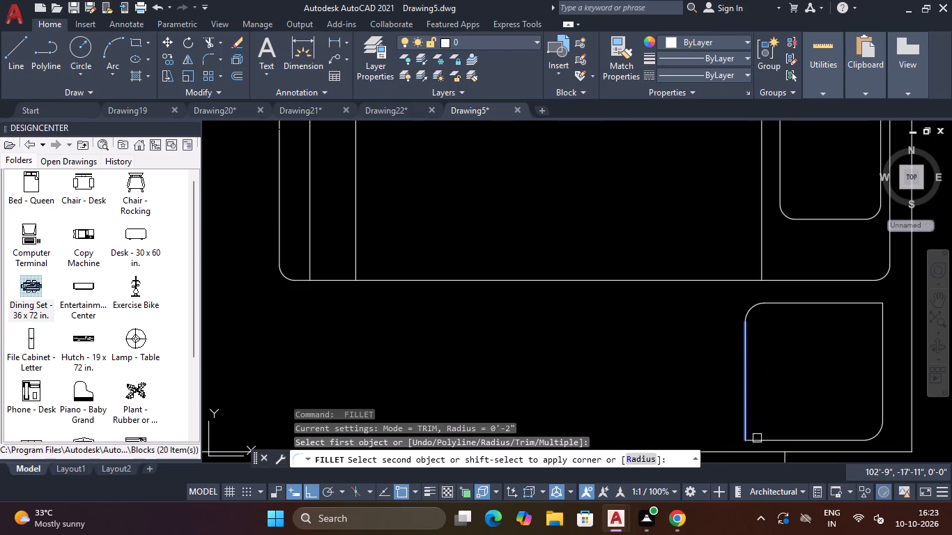
left_click(767, 441)
key("space")
left_click(852, 300)
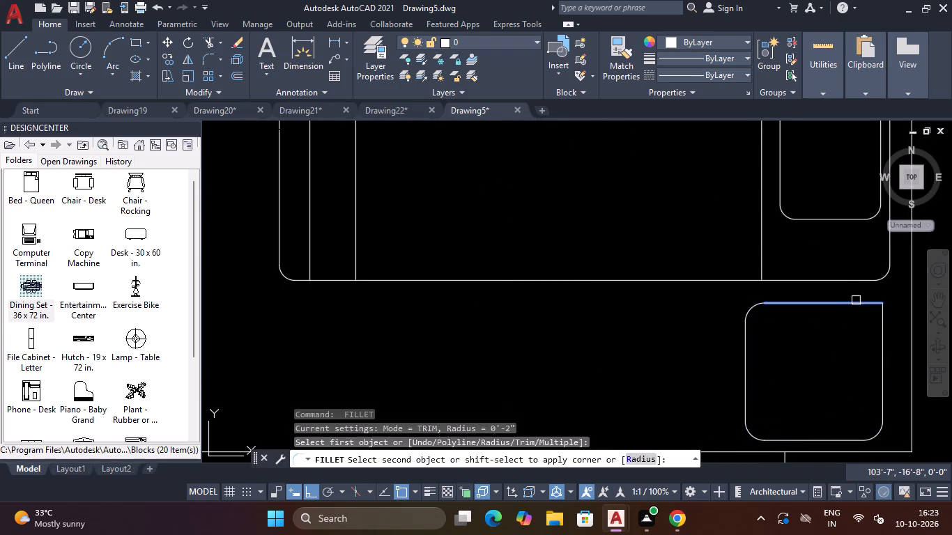
left_click(883, 333)
Fillet all four corners of the nightstand north of the bed in the adjacent western bedroom with a 2" radius.
scroll(884, 332, "down", 4)
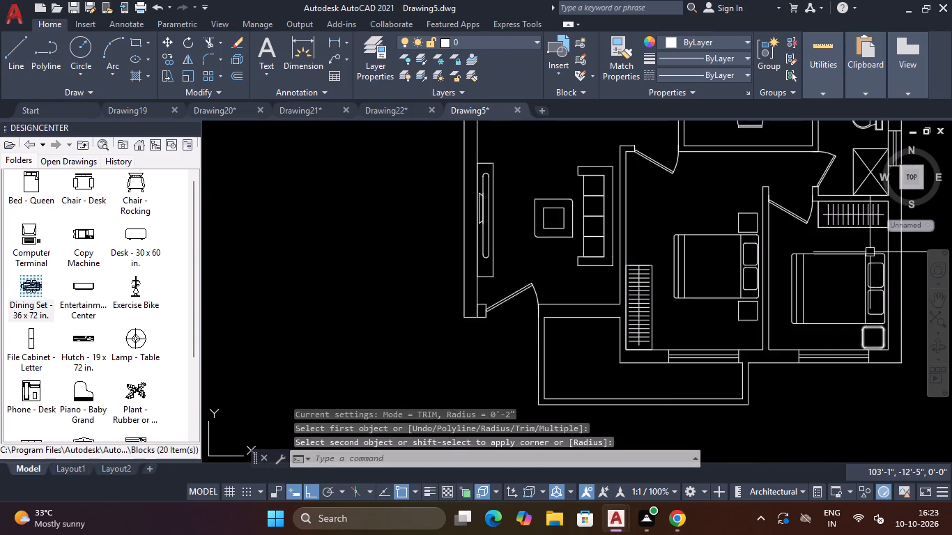
scroll(870, 249, "down", 4)
scroll(862, 198, "up", 3)
scroll(864, 192, "down", 2)
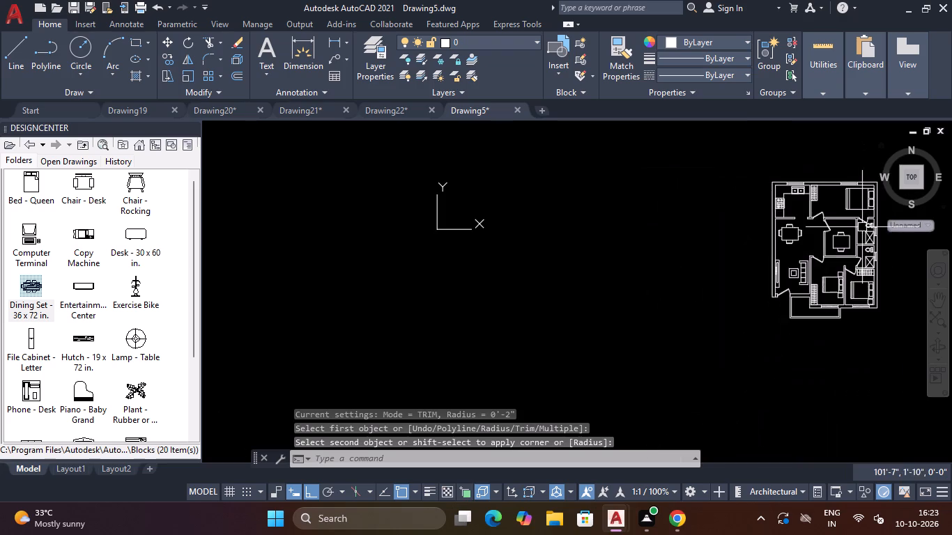
scroll(831, 280, "up", 3)
key("space")
scroll(847, 254, "up", 4)
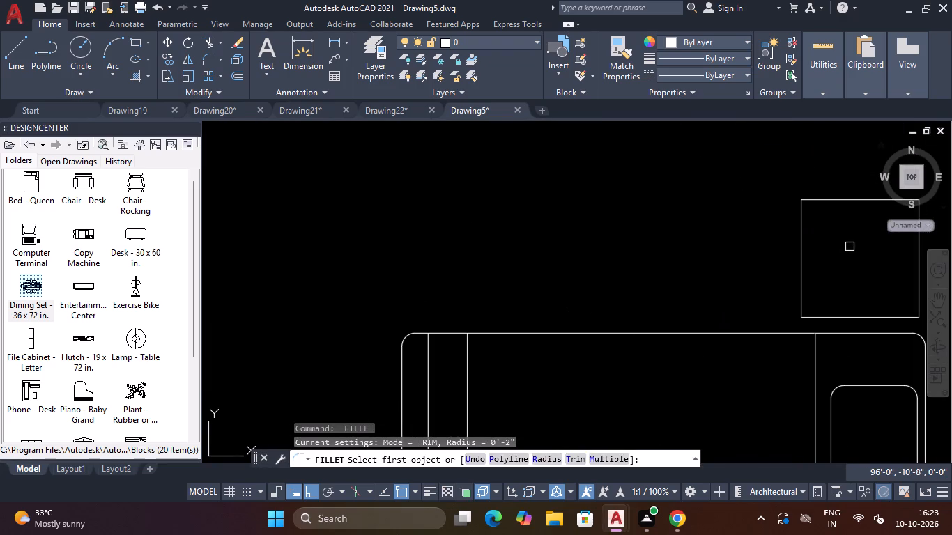
left_click(840, 199)
left_click(805, 233)
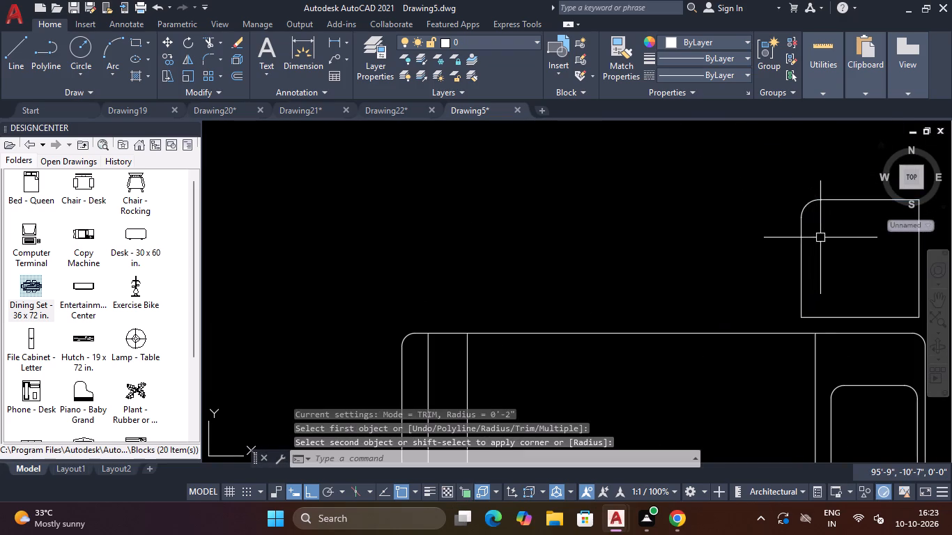
scroll(820, 238, "down", 4)
scroll(830, 237, "up", 4)
key("space")
left_click(819, 209)
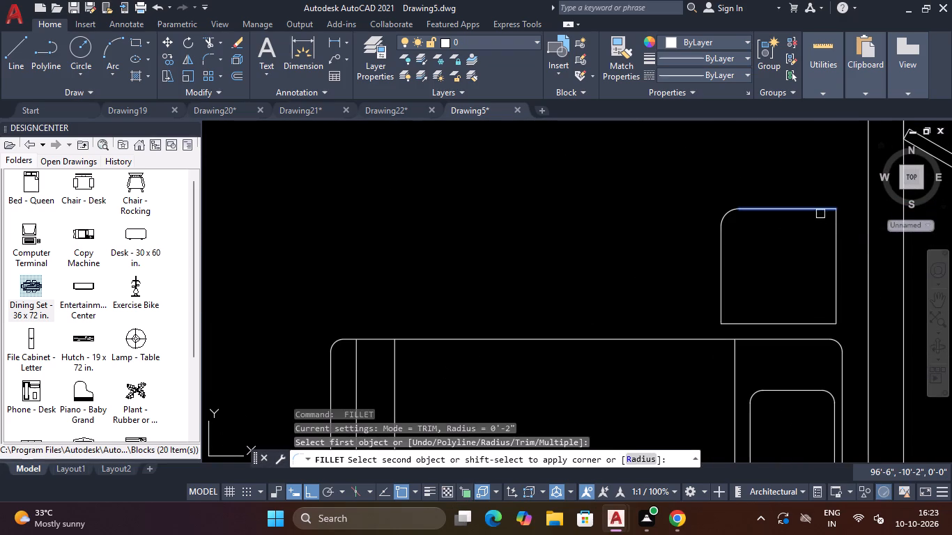
left_click(836, 228)
key("space")
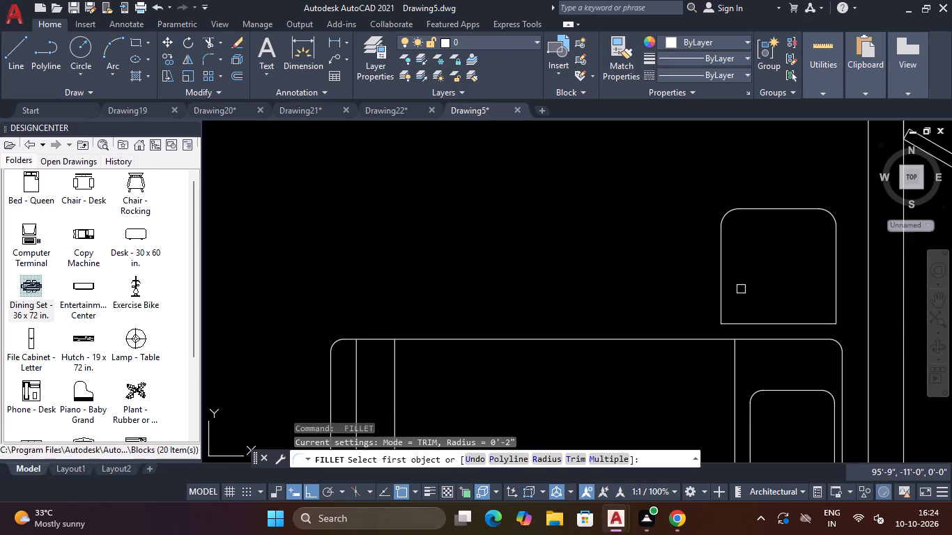
left_click(723, 291)
left_click(735, 325)
key("space")
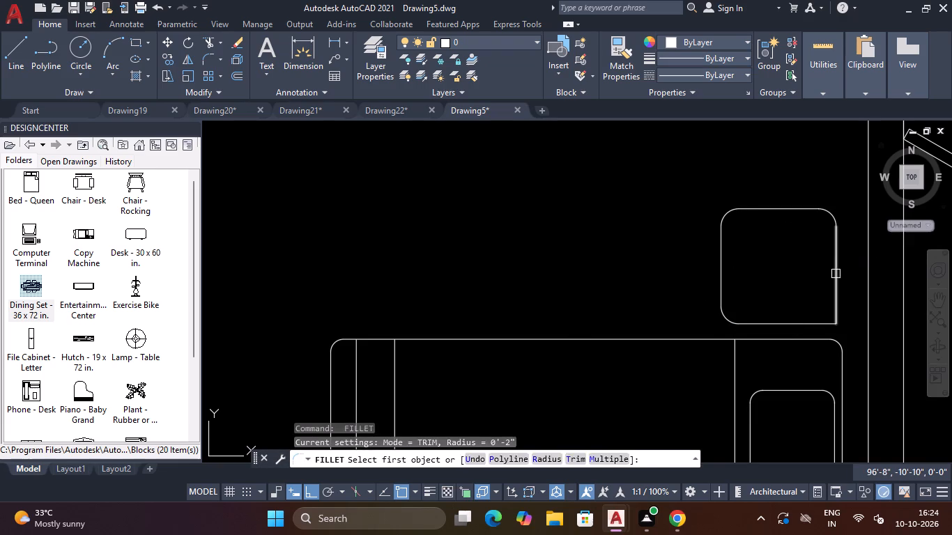
left_click(836, 274)
left_click(797, 324)
Fillet all four corners of the nightstand south of that same bed with a 2" radius.
scroll(806, 300, "down", 5)
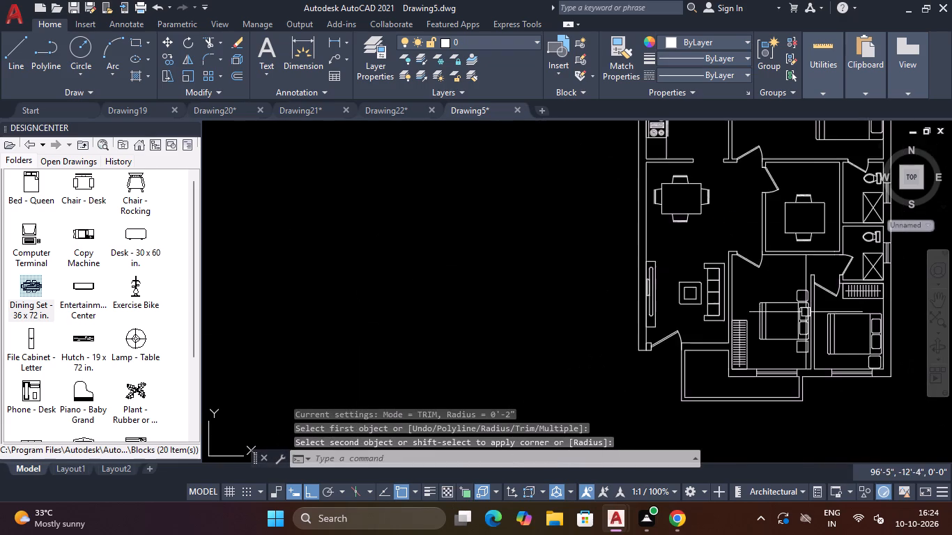
scroll(801, 345, "up", 5)
key("space")
left_click(751, 309)
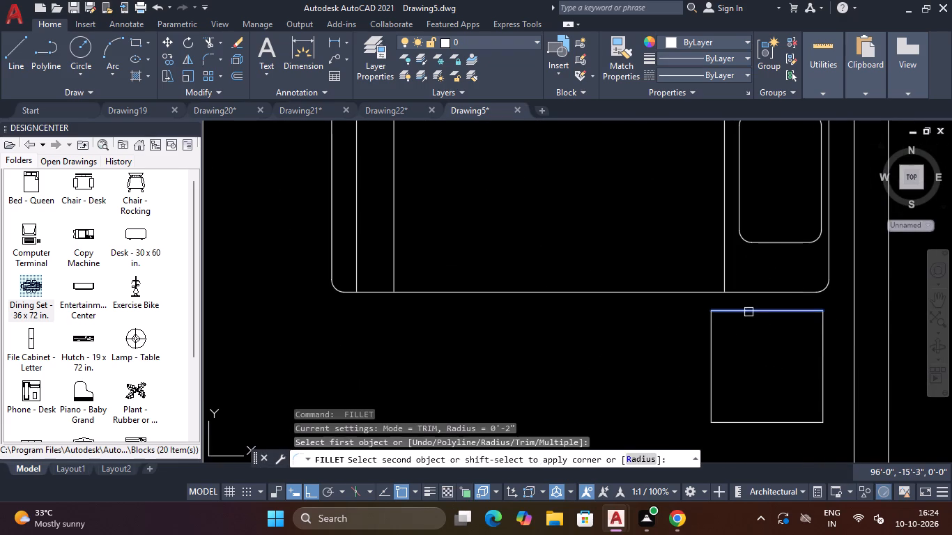
left_click(712, 337)
key("space")
left_click(813, 311)
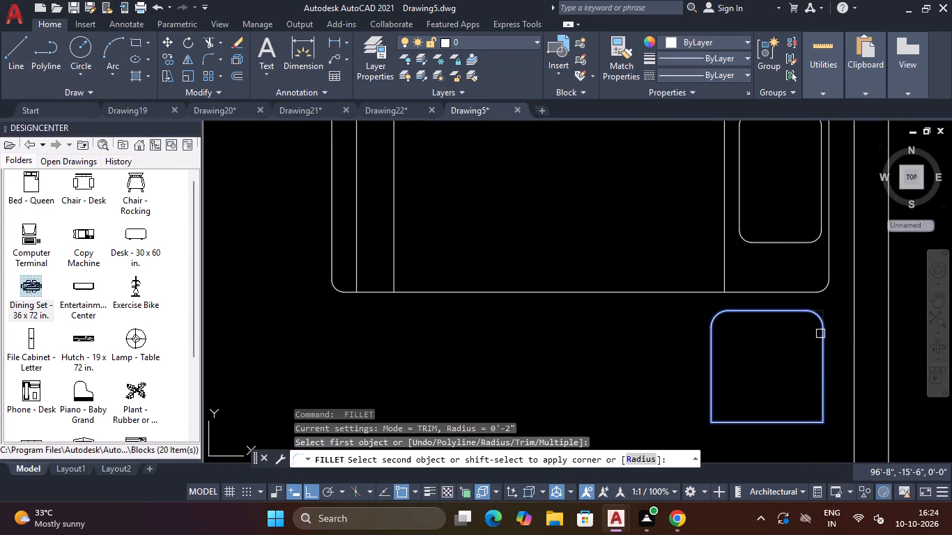
left_click(820, 334)
key("space")
left_click(822, 386)
left_click(788, 421)
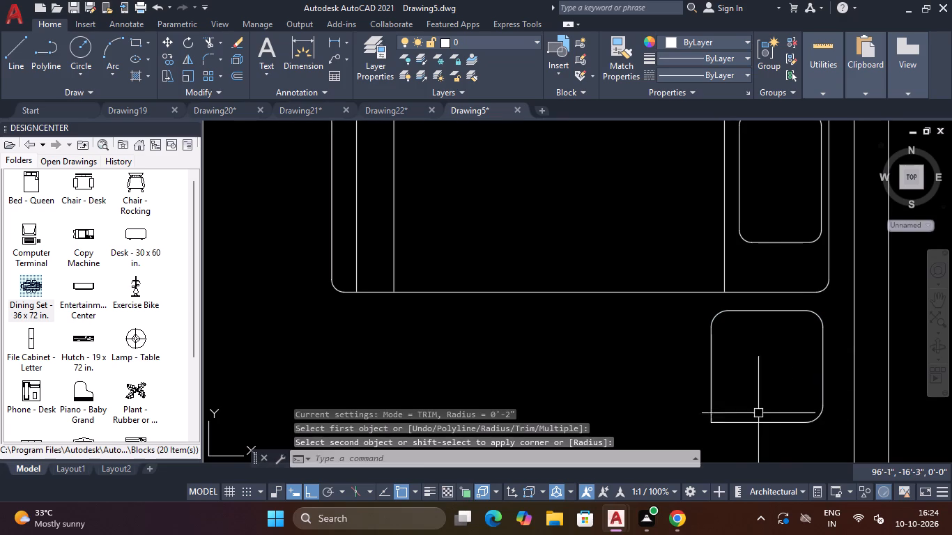
key("space")
left_click(713, 387)
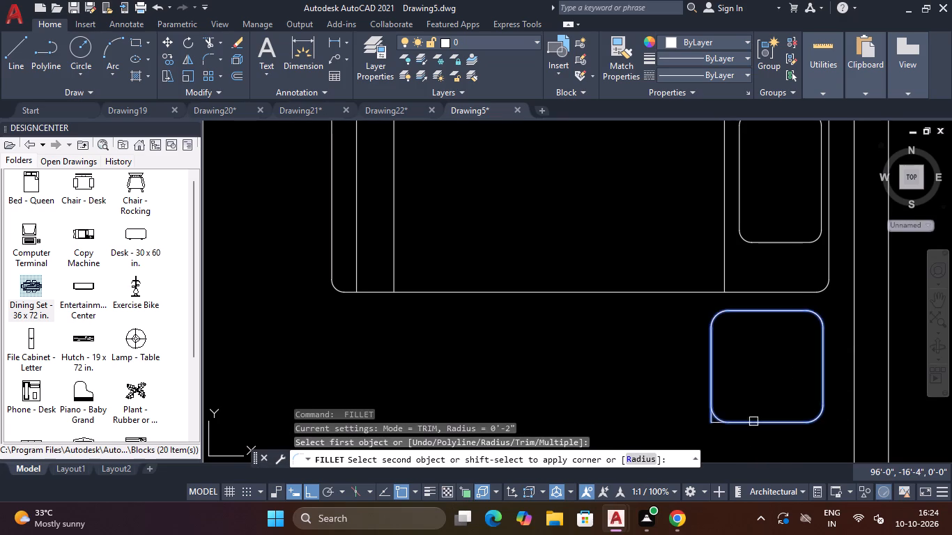
left_click(753, 421)
Open the SOFA block definition for editing.
scroll(753, 393, "down", 3)
scroll(708, 356, "down", 3)
scroll(660, 313, "up", 3)
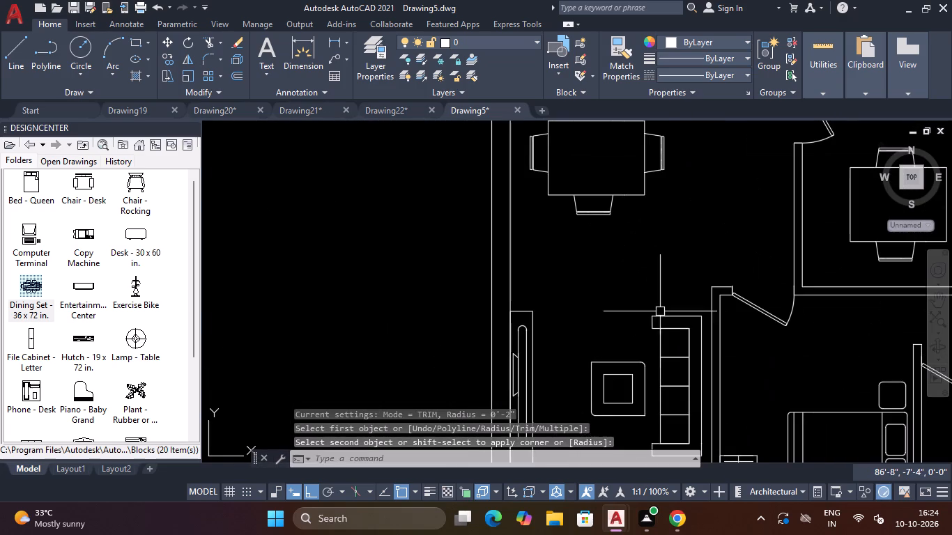
key("Escape")
key("space")
key("Escape")
double_click(666, 332)
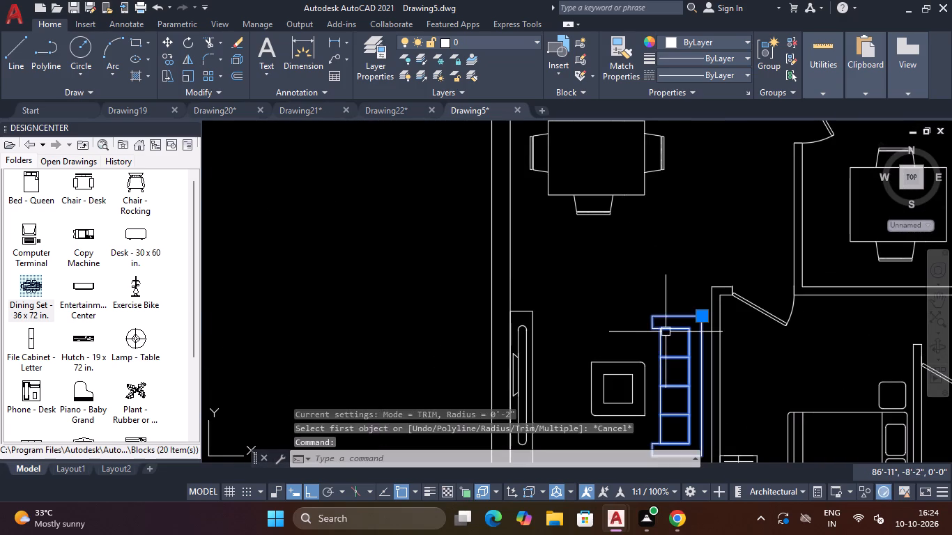
left_click(478, 351)
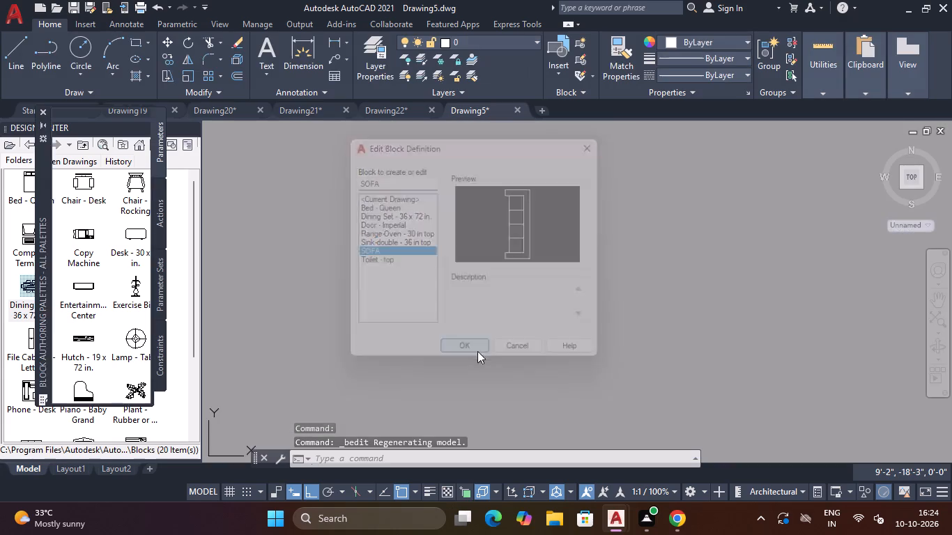
key("space")
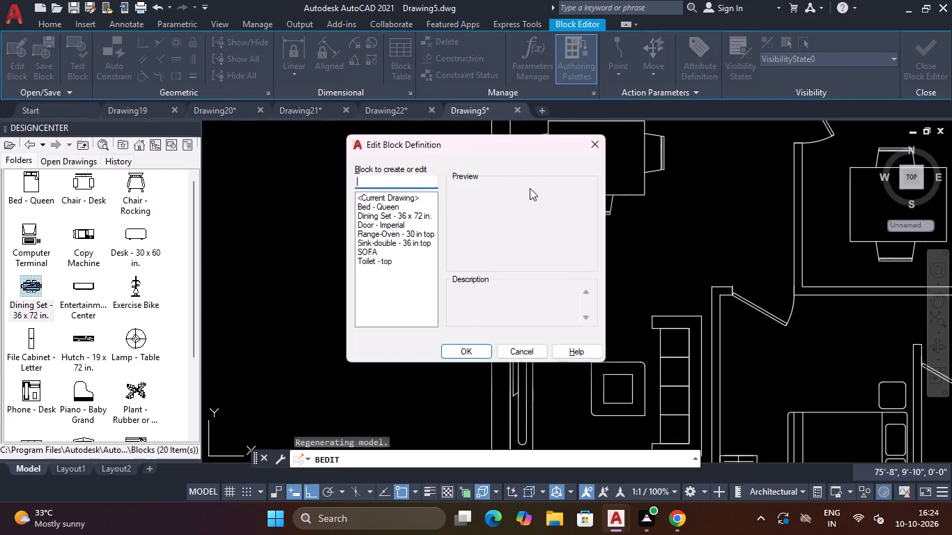
left_click(387, 250)
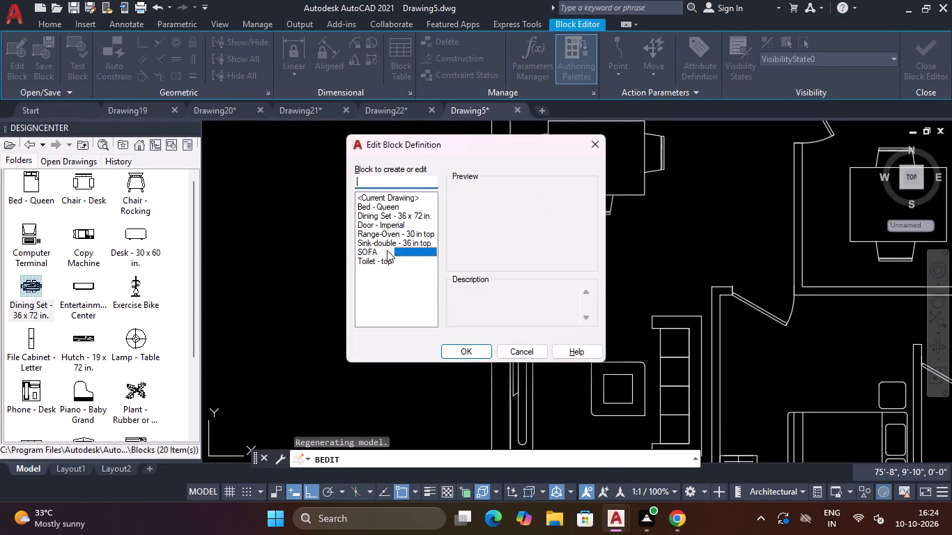
left_click(453, 354)
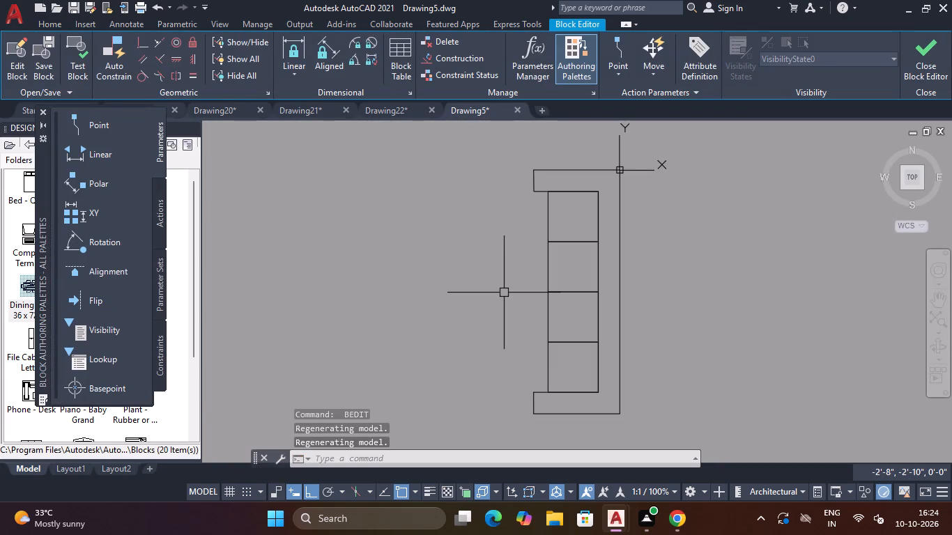
Fillet both end corners of the sofa's north arm and the outer northeast back corner with a 2" radius.
key("f")
key("space")
scroll(563, 177, "up", 3)
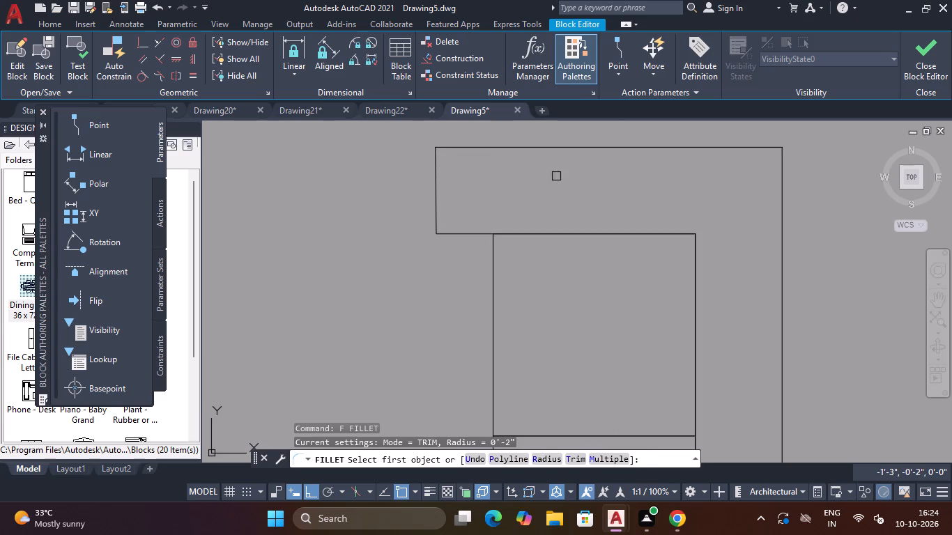
left_click(500, 145)
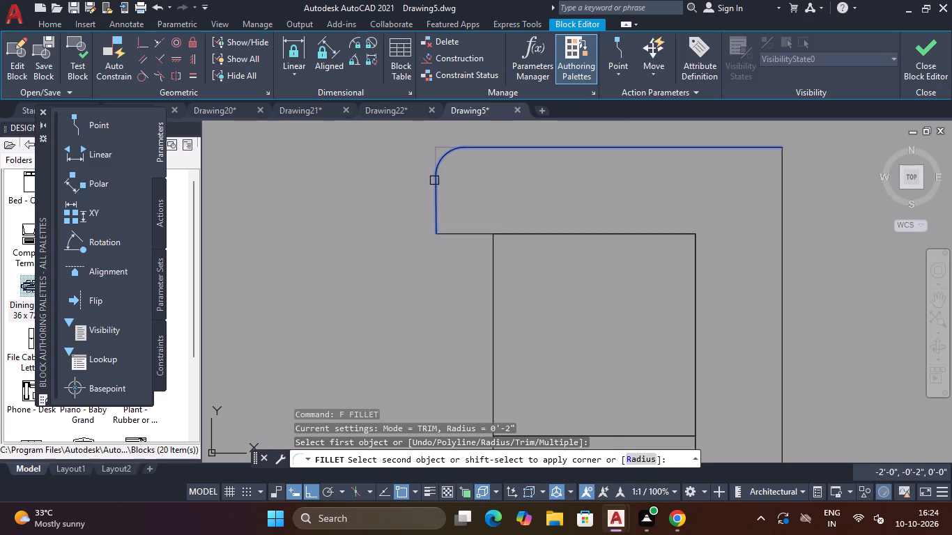
left_click(439, 176)
key("space")
left_click(466, 233)
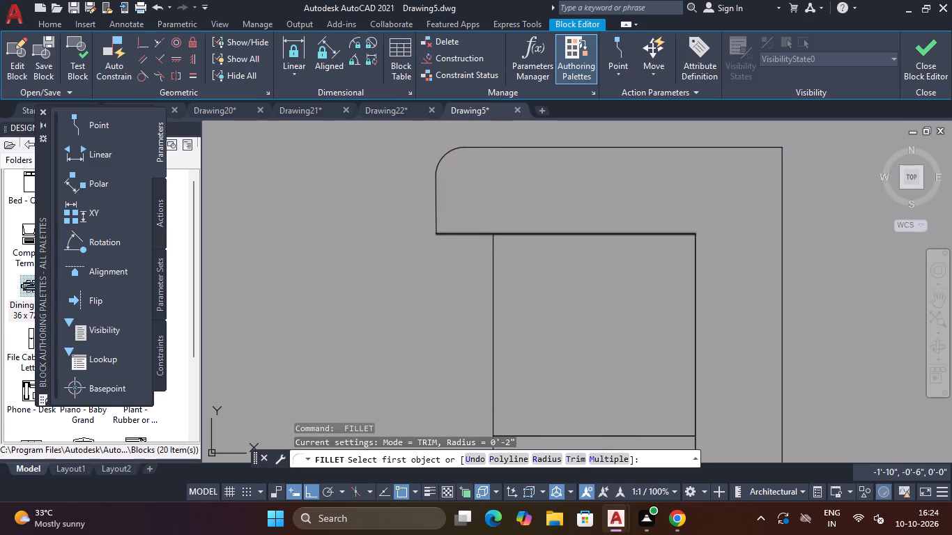
left_click(437, 206)
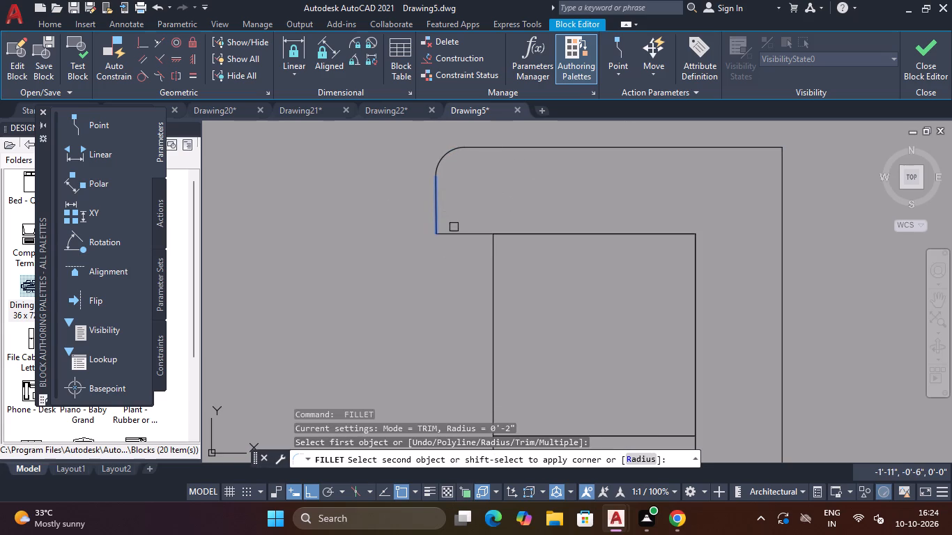
left_click(461, 234)
key("space")
left_click(732, 148)
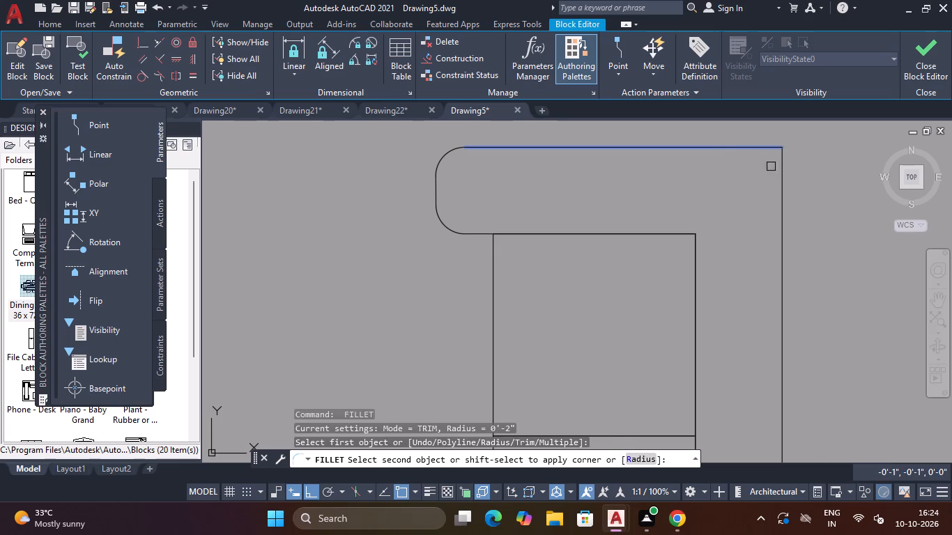
left_click(779, 168)
Fillet the sofa's outer southeast back corner and both end corners of its south arm with a 2" radius.
scroll(799, 233, "down", 4)
scroll(806, 376, "up", 3)
key("space")
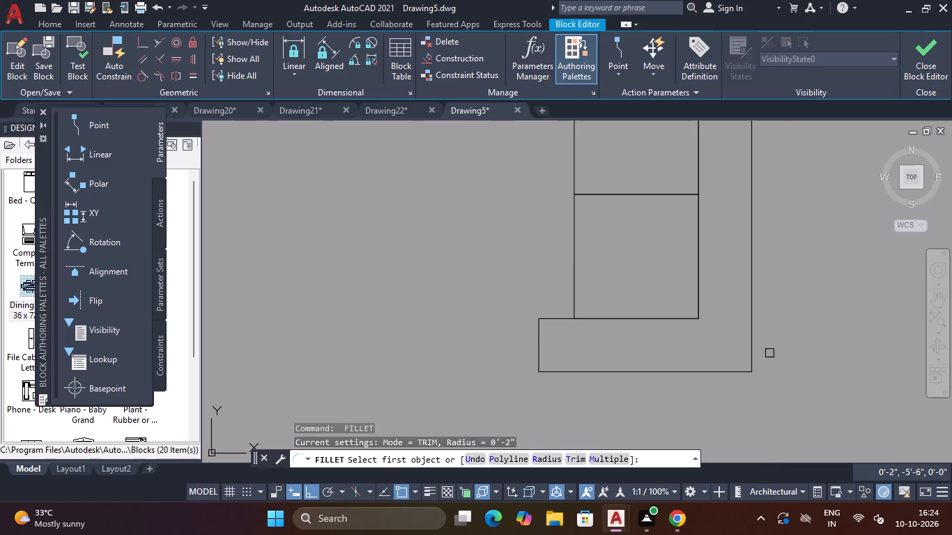
left_click(754, 337)
left_click(723, 369)
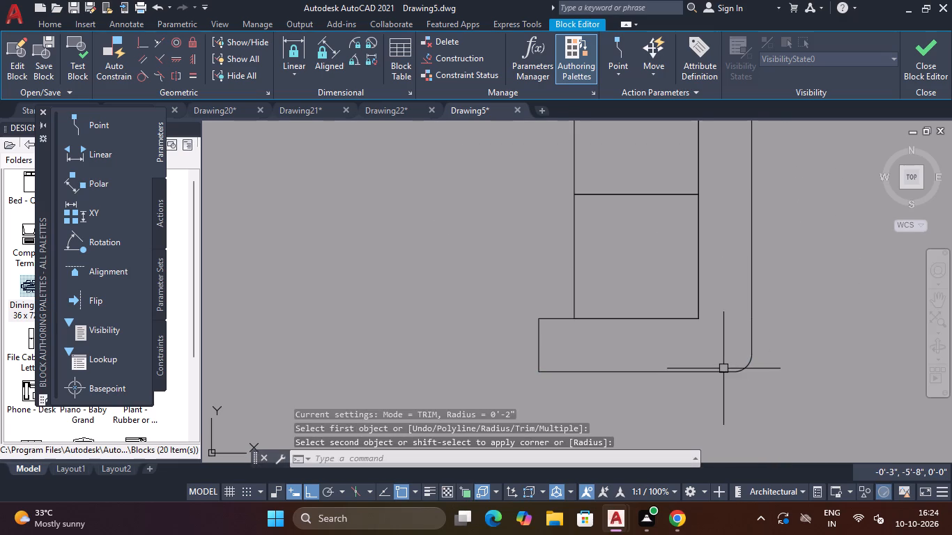
key("space")
left_click(535, 351)
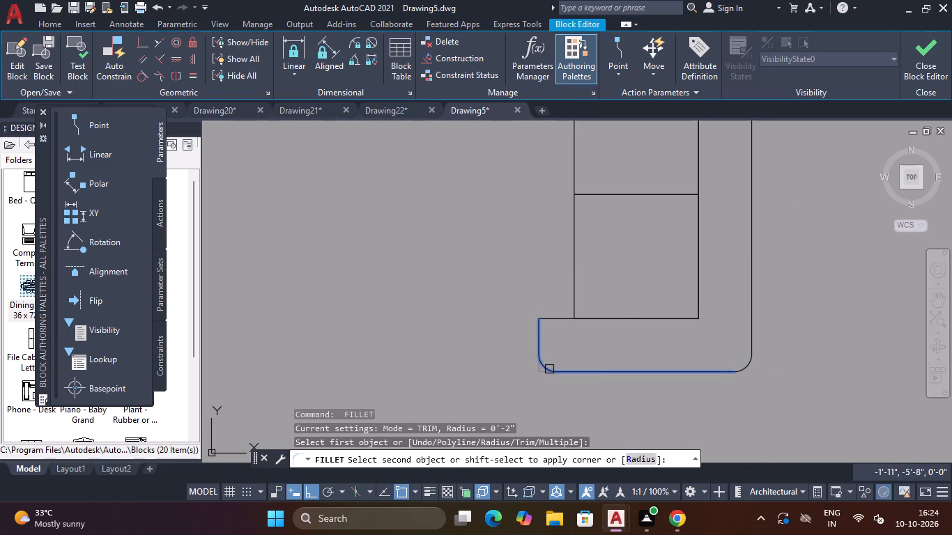
left_click(549, 370)
key("space")
left_click(541, 336)
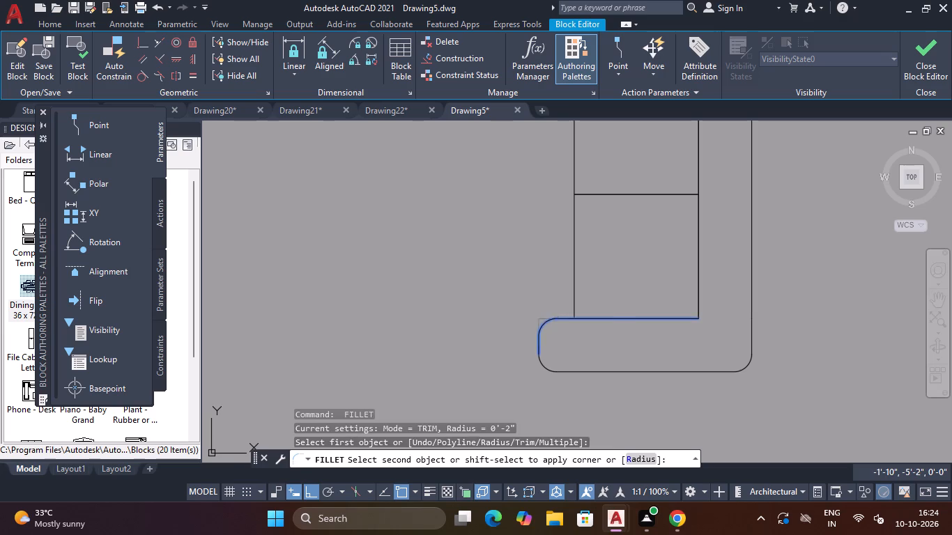
left_click(558, 321)
Fillet the southernmost seat cushion's southwest corner and the northernmost cushion's northwest corner with a 2" radius.
key("space")
scroll(583, 292, "down", 3)
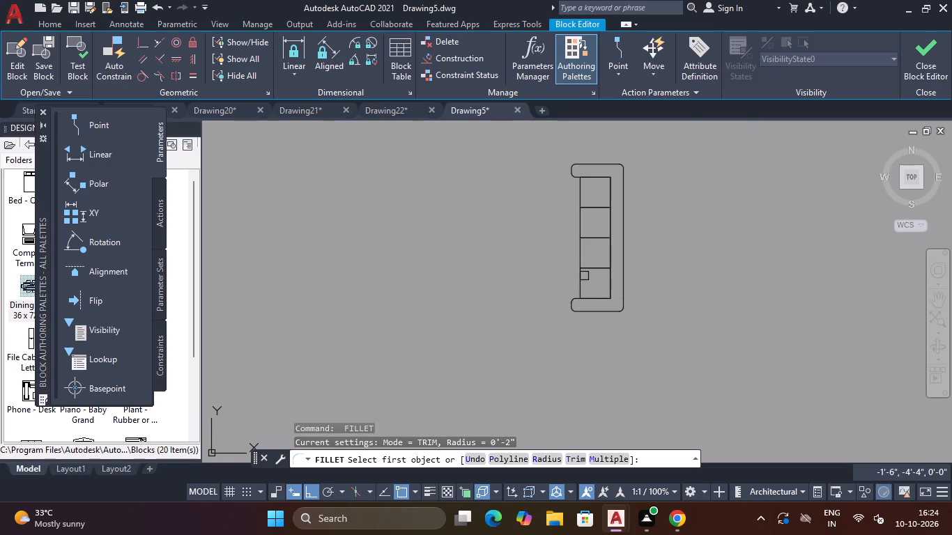
scroll(584, 276, "down", 4)
scroll(584, 276, "up", 5)
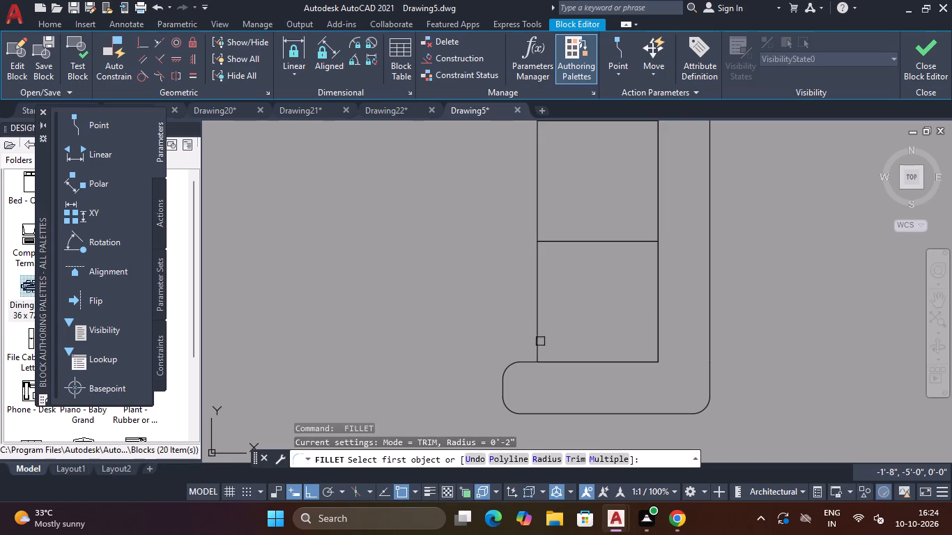
left_click(538, 341)
left_click(571, 365)
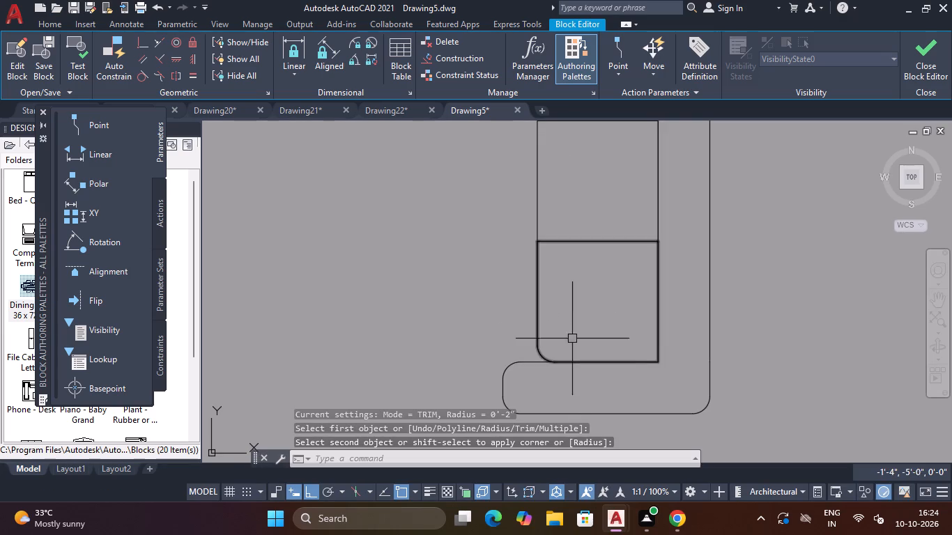
key("space")
scroll(554, 247, "down", 4)
scroll(548, 200, "up", 5)
scroll(560, 176, "down", 5)
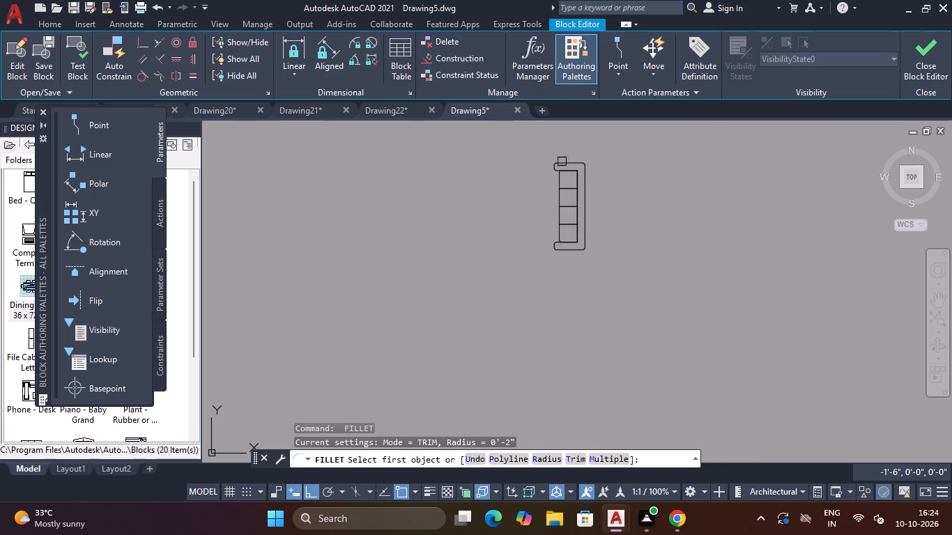
scroll(562, 156, "up", 5)
left_click(553, 318)
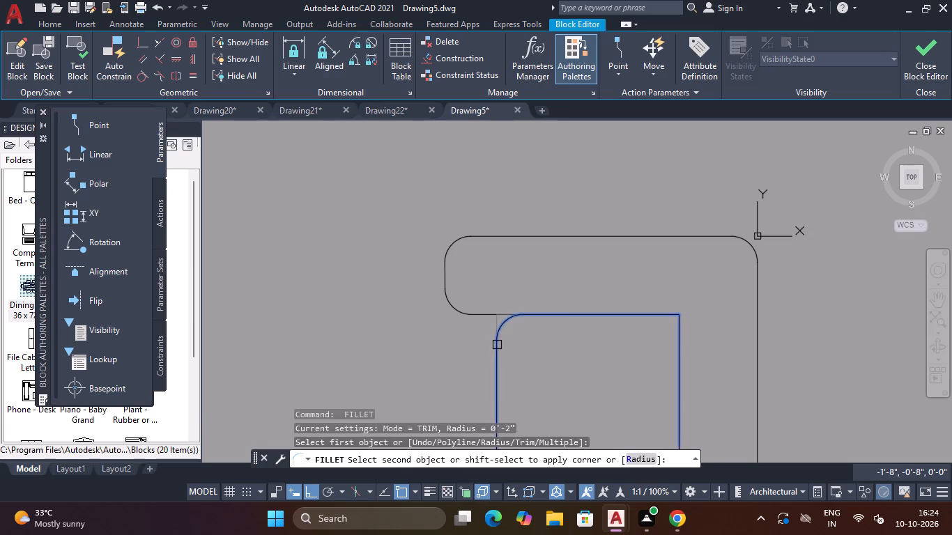
left_click(497, 345)
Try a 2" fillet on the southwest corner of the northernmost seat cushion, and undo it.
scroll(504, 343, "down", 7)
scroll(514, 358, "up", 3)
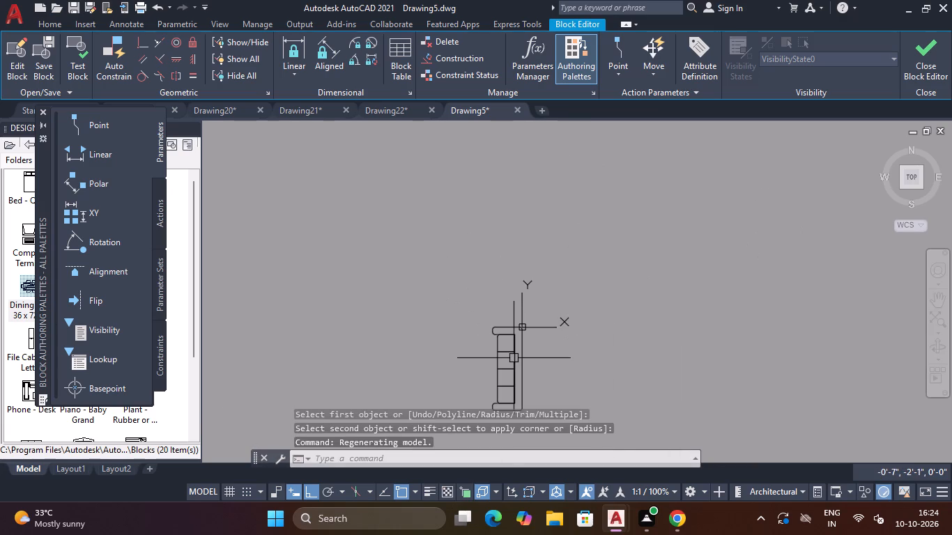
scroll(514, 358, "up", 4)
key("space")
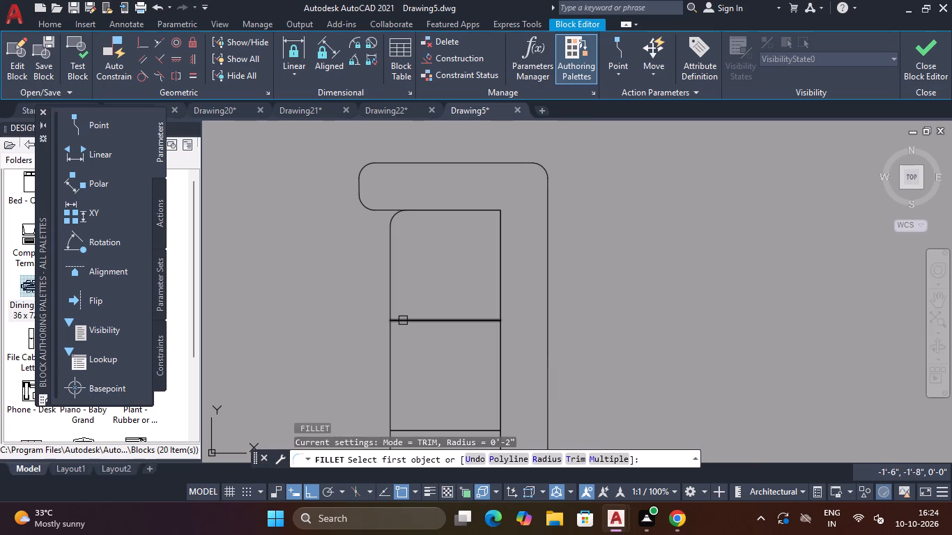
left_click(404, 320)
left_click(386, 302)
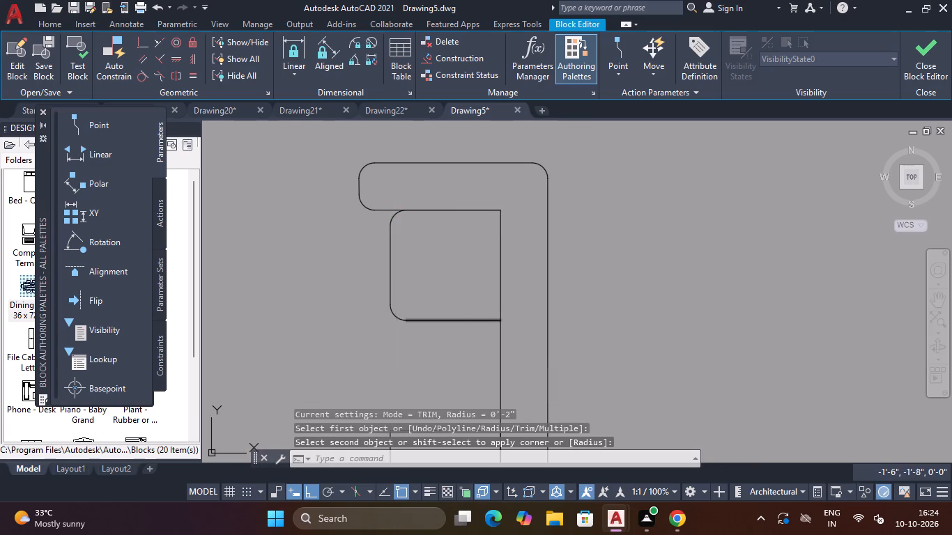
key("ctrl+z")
Close the block editor, saving the changes to the SOFA block.
scroll(411, 325, "down", 5)
scroll(418, 341, "up", 2)
scroll(418, 341, "down", 3)
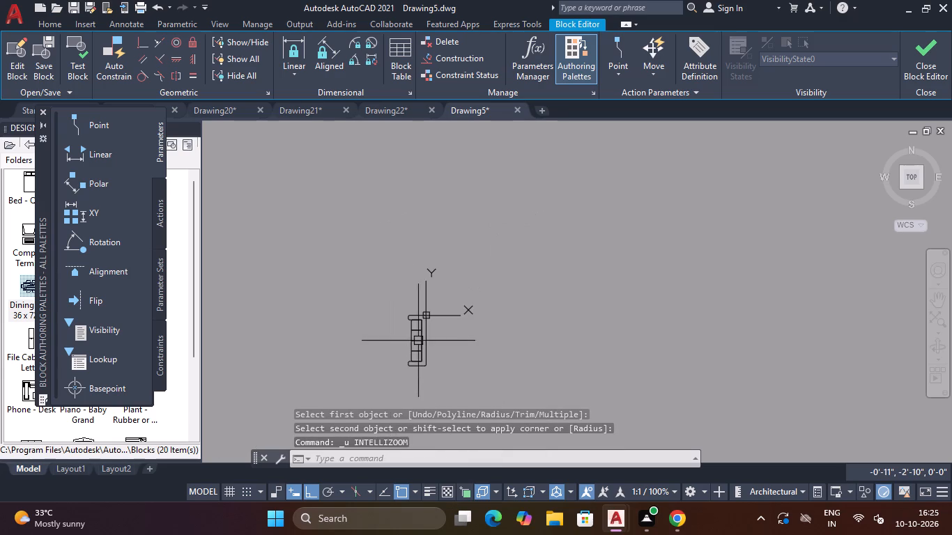
scroll(422, 346, "up", 3)
left_click(934, 70)
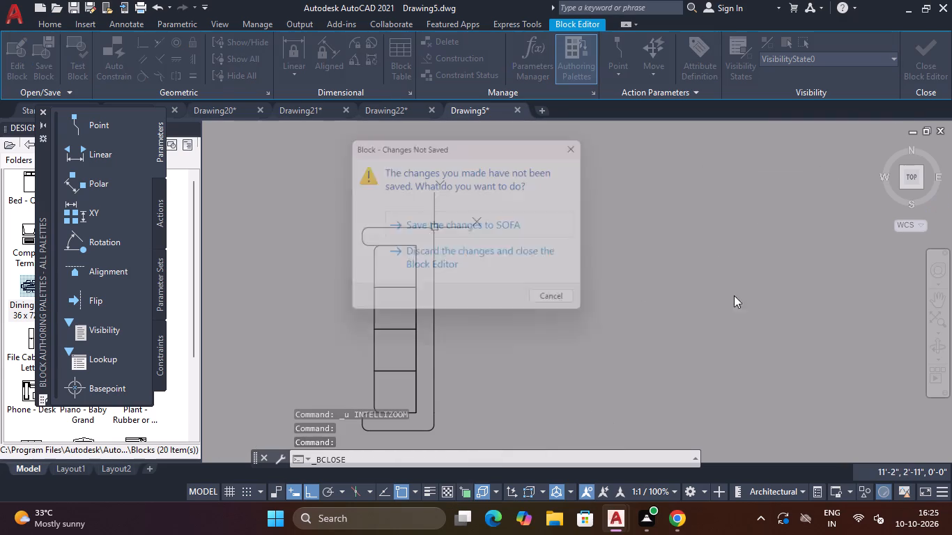
left_click(527, 227)
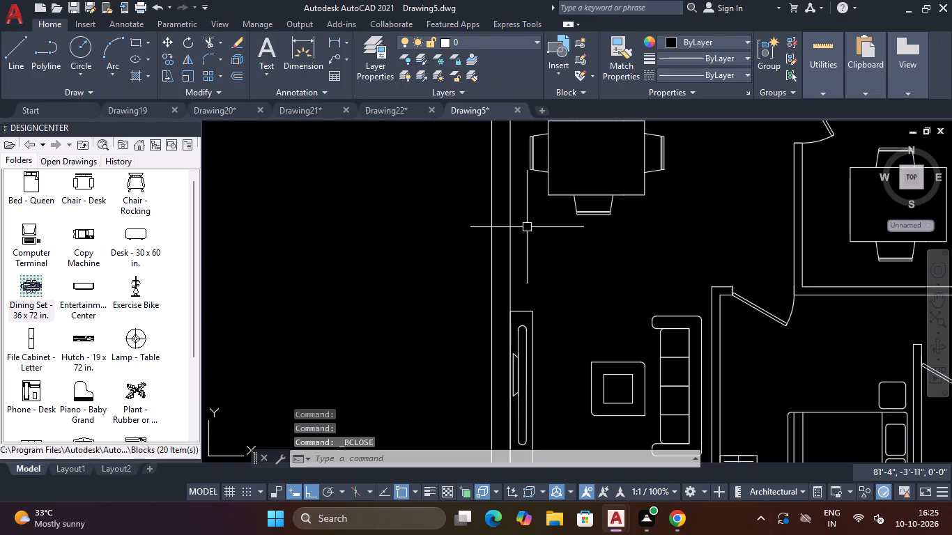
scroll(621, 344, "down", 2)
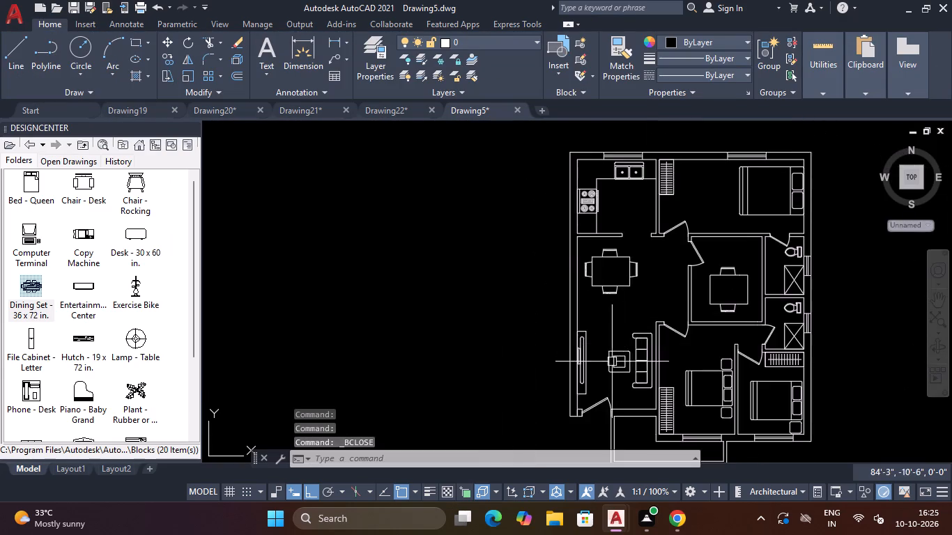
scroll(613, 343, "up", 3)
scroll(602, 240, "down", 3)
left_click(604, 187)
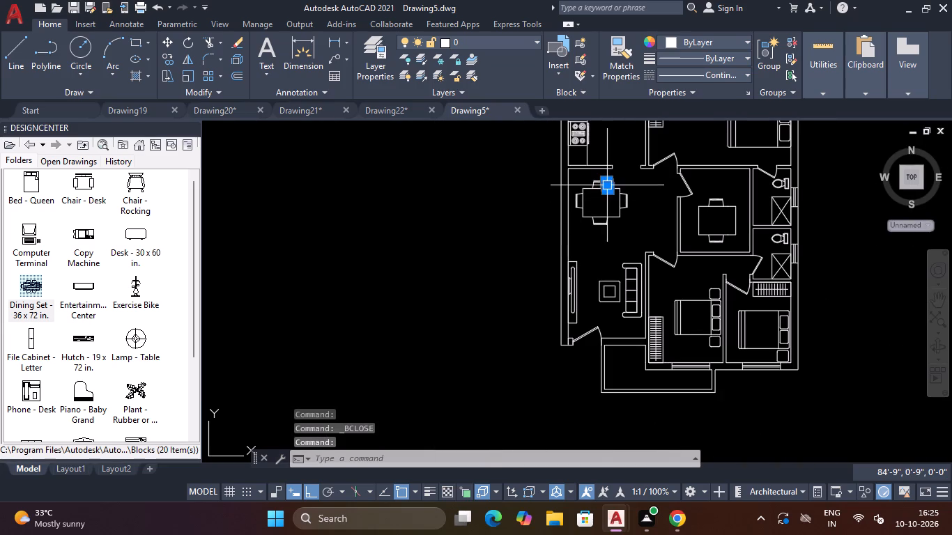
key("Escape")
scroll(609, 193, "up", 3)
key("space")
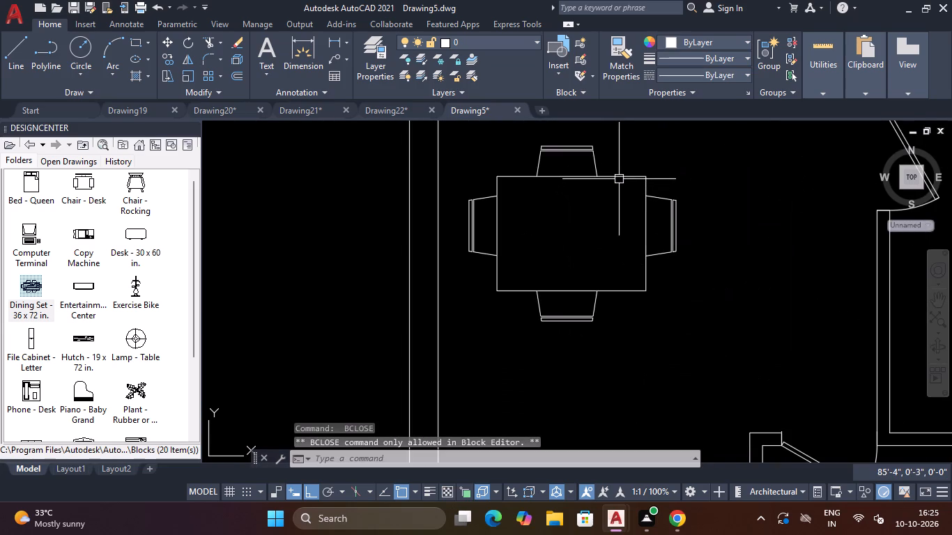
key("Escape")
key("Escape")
Fillet all four corners of the four-chair dining table north of the sofa area with a 2" radius.
type("F")
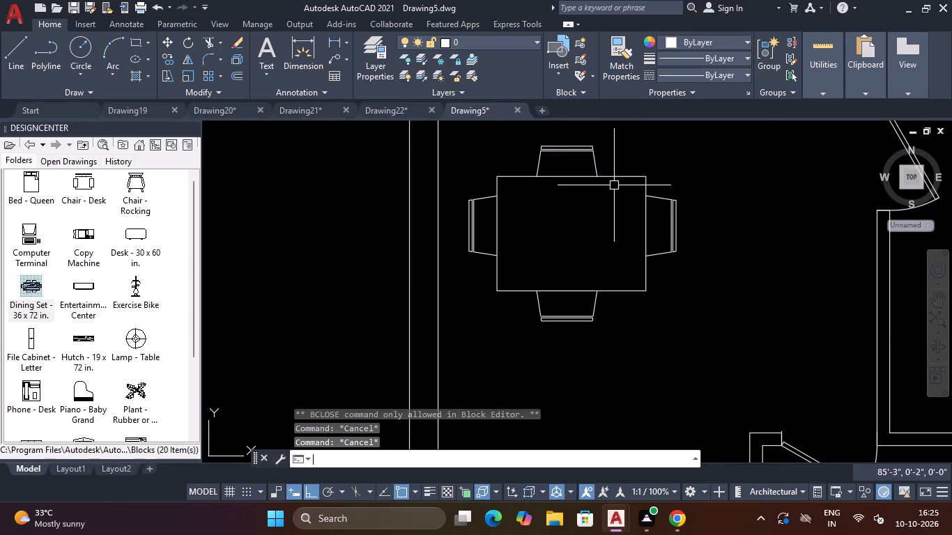
key("space")
scroll(622, 183, "up", 2)
left_click(624, 168)
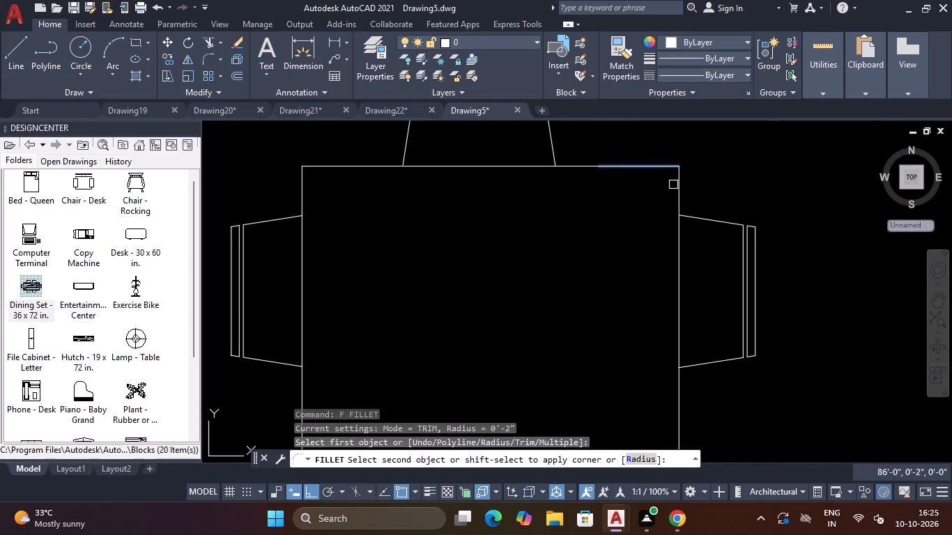
left_click(677, 185)
key("space")
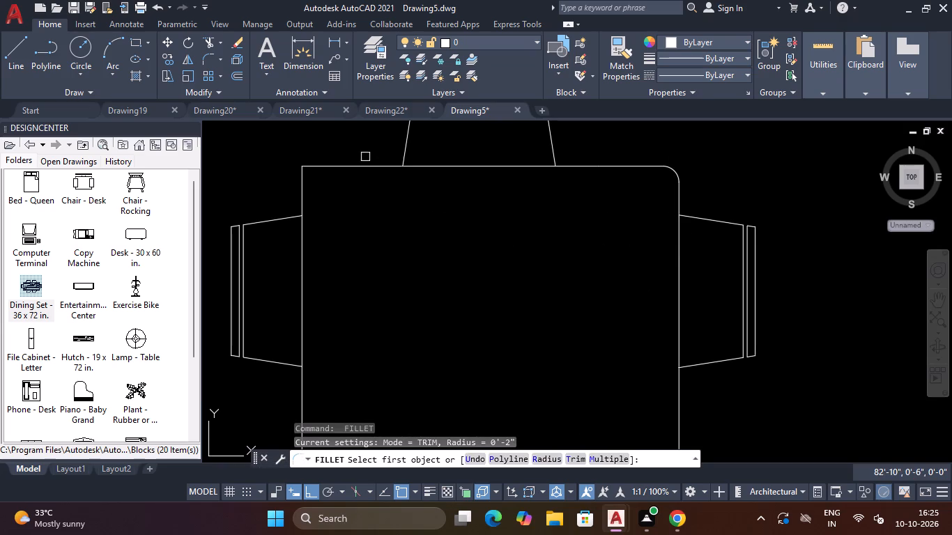
left_click(362, 162)
left_click(300, 185)
scroll(371, 196, "down", 4)
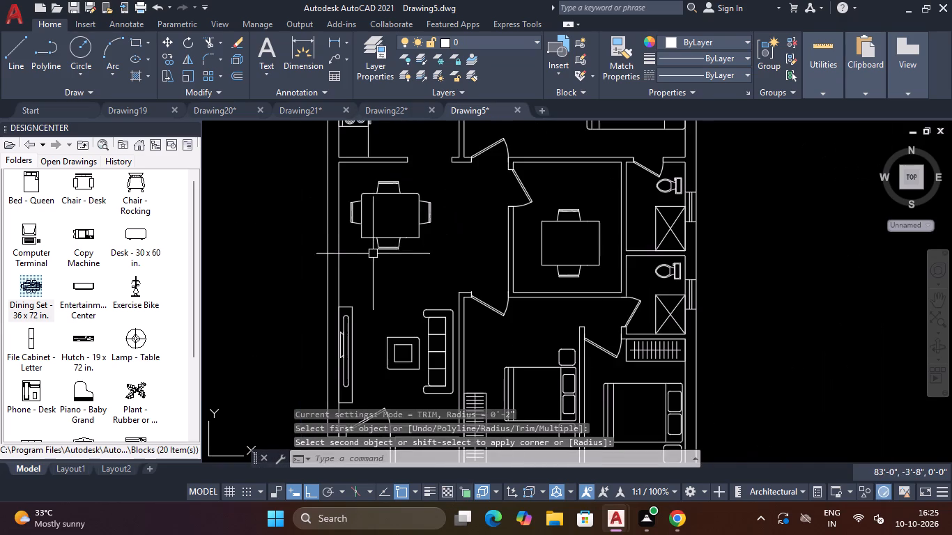
scroll(367, 249, "up", 3)
key("space")
left_click(341, 191)
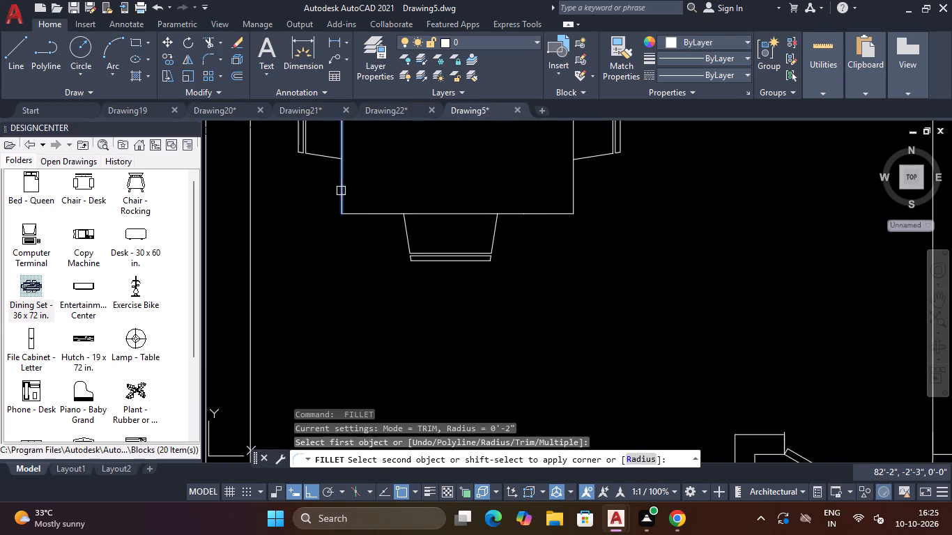
left_click(388, 216)
key("space")
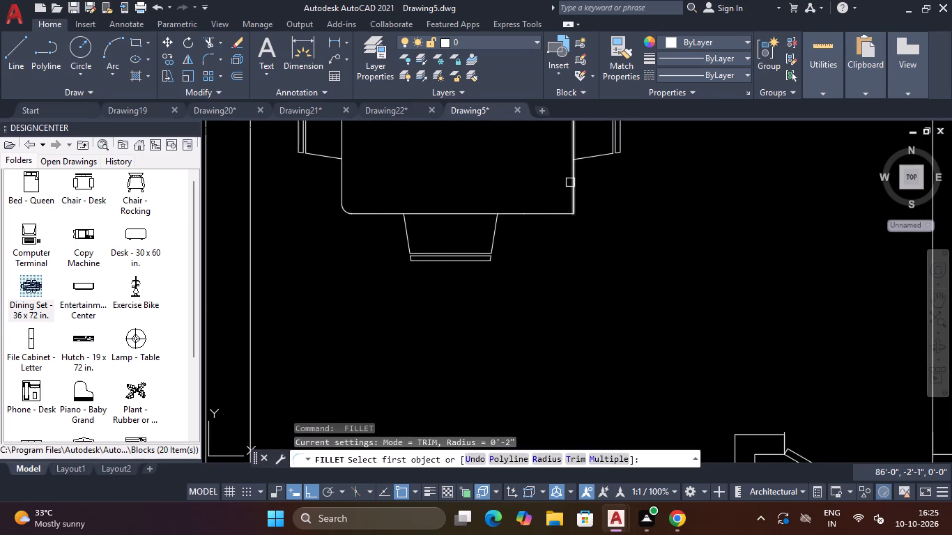
left_click(570, 183)
left_click(551, 217)
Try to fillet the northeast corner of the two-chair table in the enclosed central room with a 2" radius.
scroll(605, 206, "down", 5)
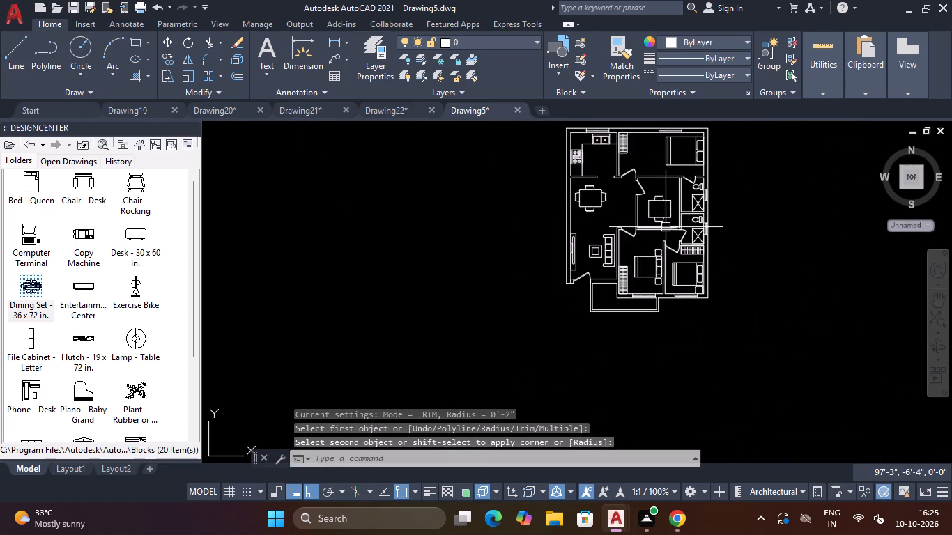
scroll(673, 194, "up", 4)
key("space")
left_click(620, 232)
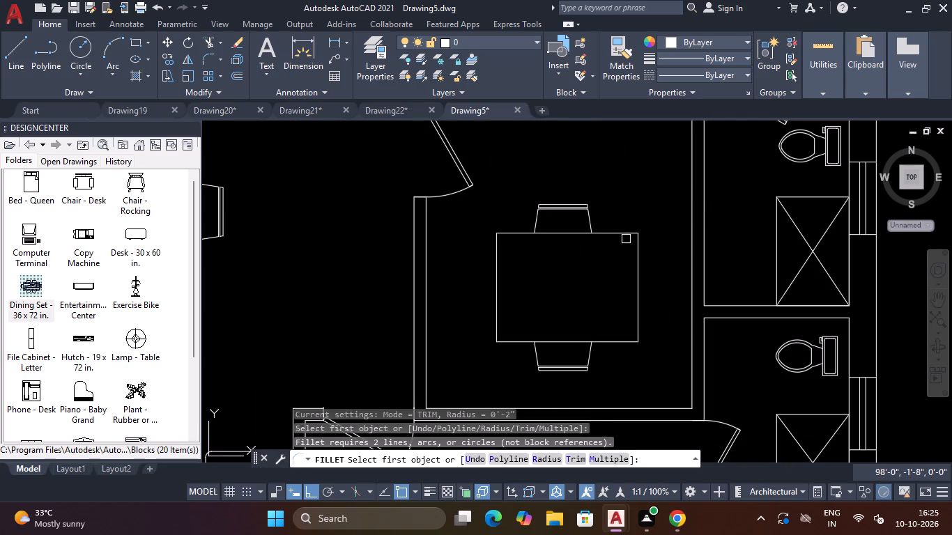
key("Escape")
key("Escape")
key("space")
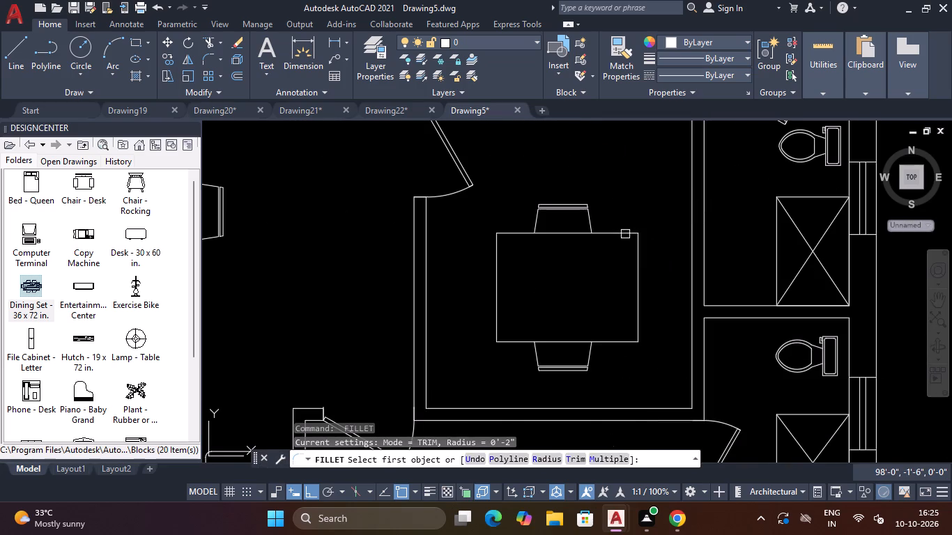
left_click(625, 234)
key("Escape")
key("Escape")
Explode the two-chair table block in the enclosed central room.
left_click(647, 172)
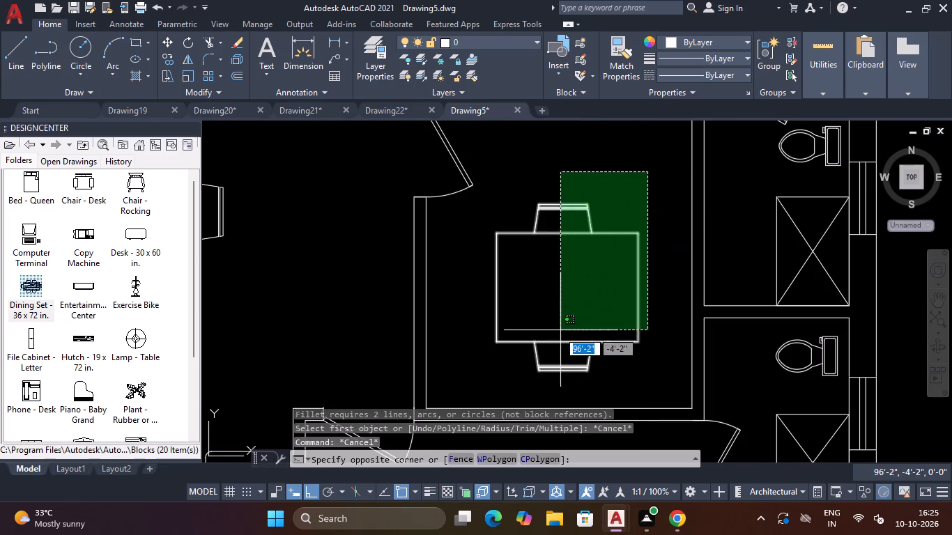
left_click(484, 389)
type("EX")
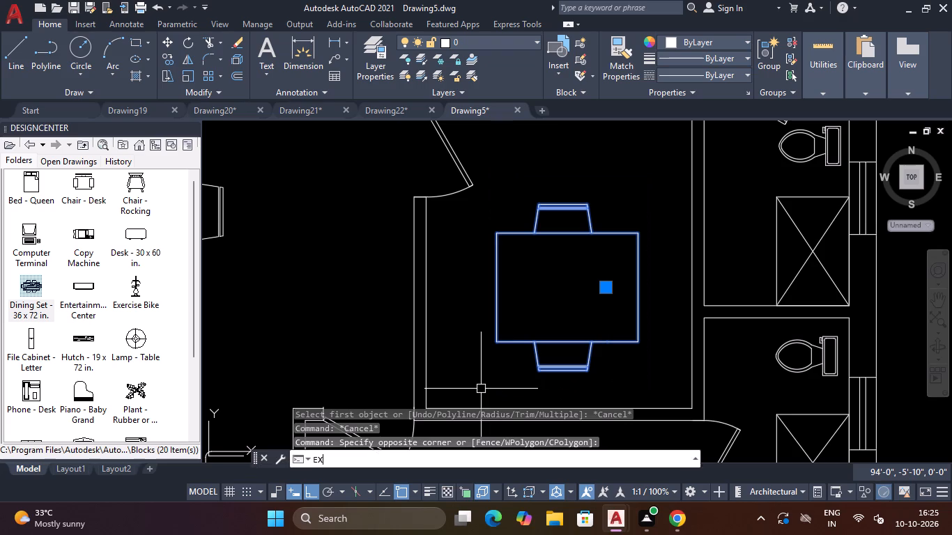
key("p")
key("Down")
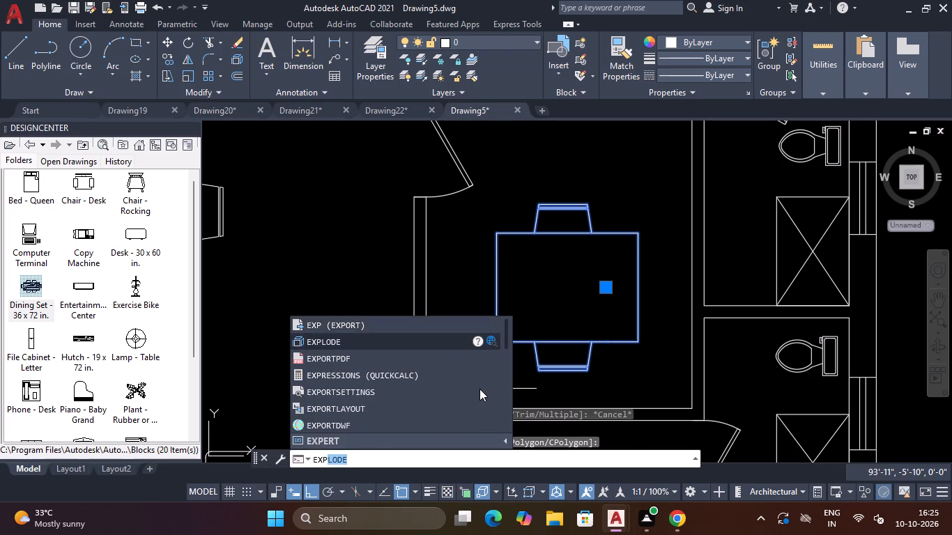
key("Return")
key("Escape")
key("o")
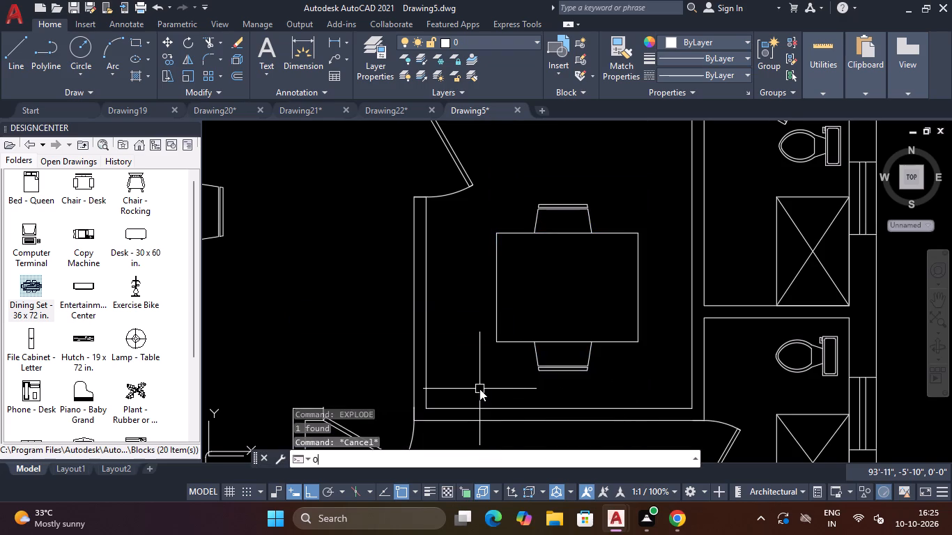
key("BackSpace")
key("BackSpace")
Fillet all four corners of the two-chair table with a 2" radius.
type("F")
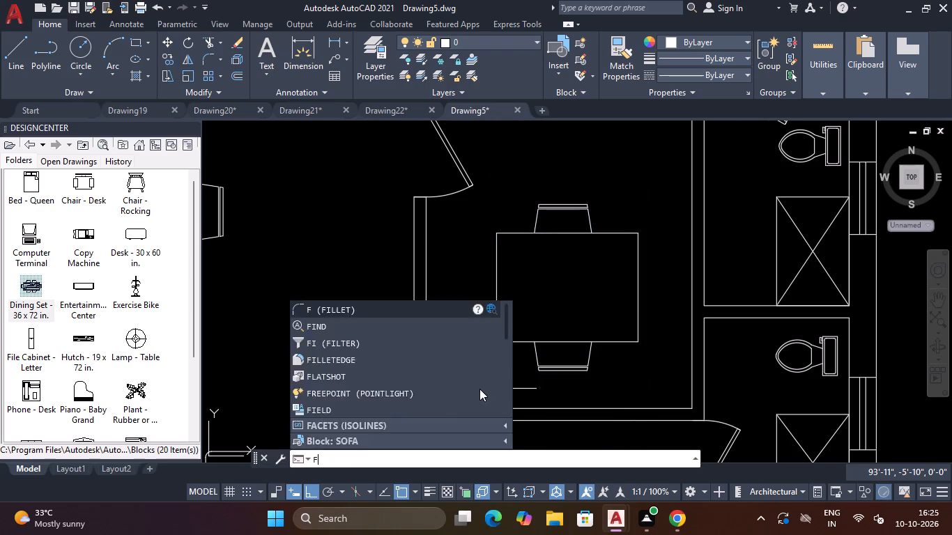
key("space")
left_click(612, 235)
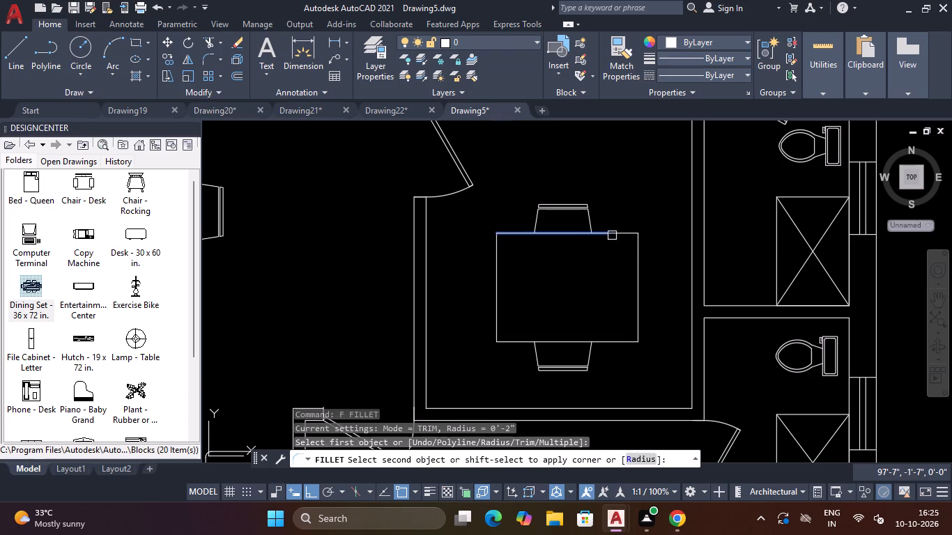
left_click(641, 249)
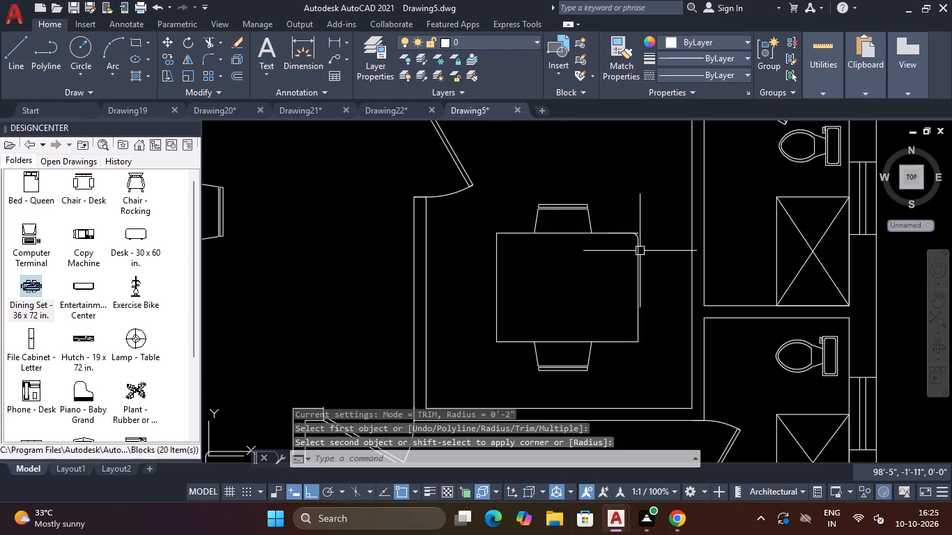
key("space")
left_click(621, 341)
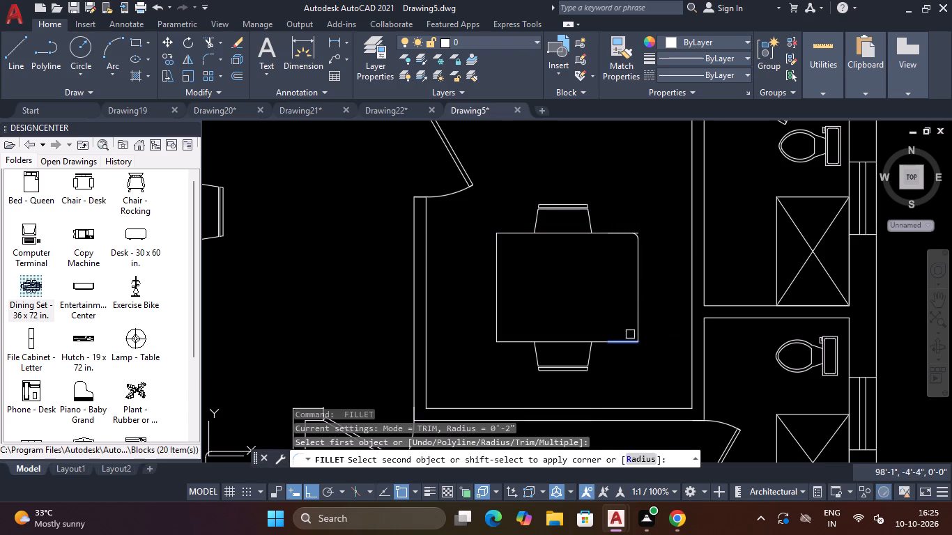
left_click(637, 324)
key("space")
left_click(512, 342)
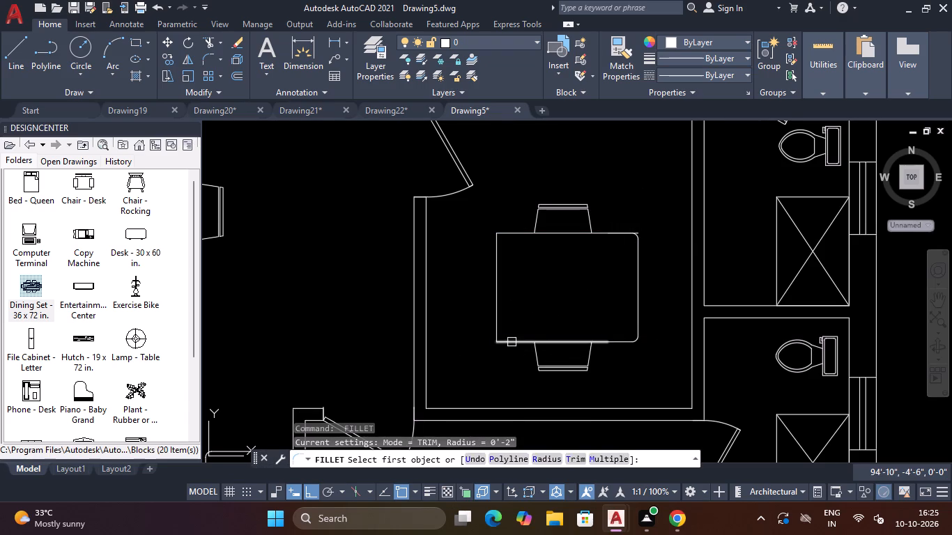
left_click(500, 329)
key("space")
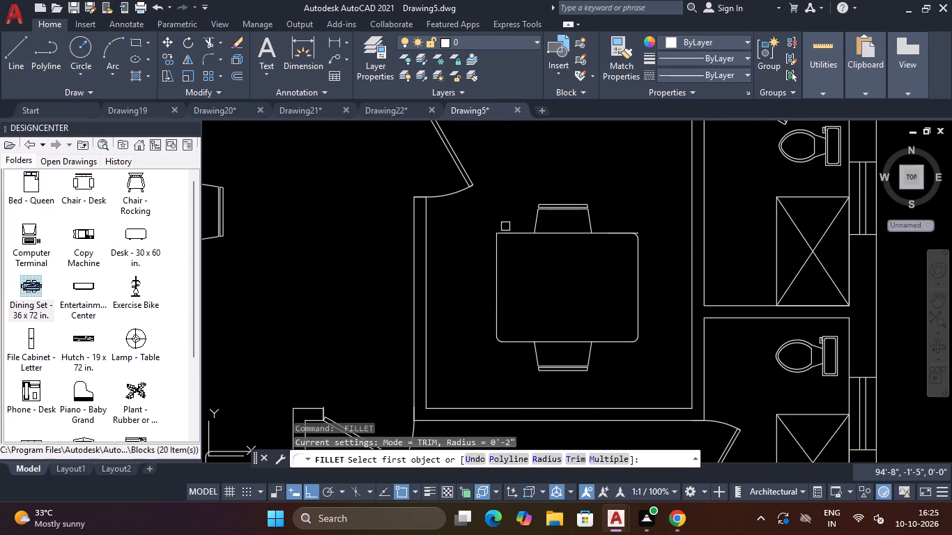
left_click(507, 235)
left_click(499, 245)
key("Escape")
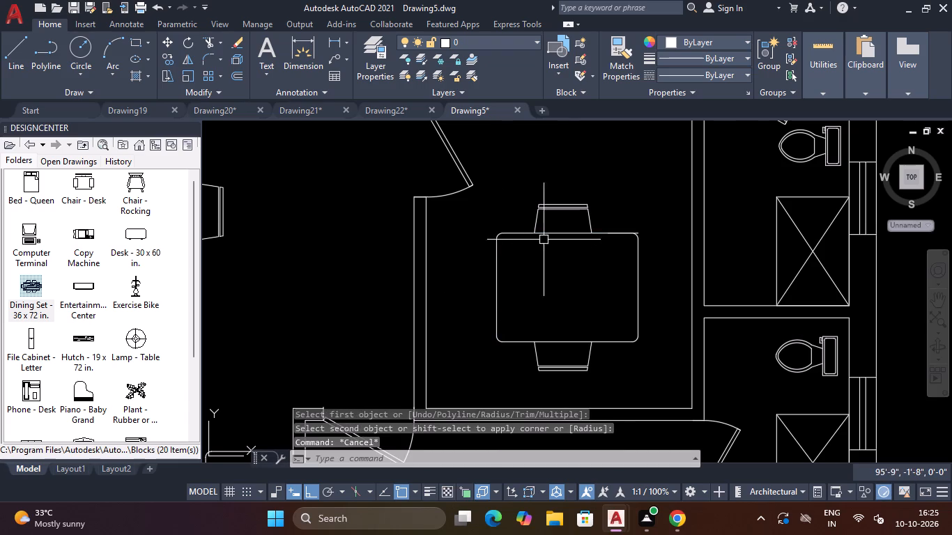
Trim the leftover line end sticking out past the rounded northeast corner of the two-chair table.
scroll(644, 224, "up", 3)
type("TR")
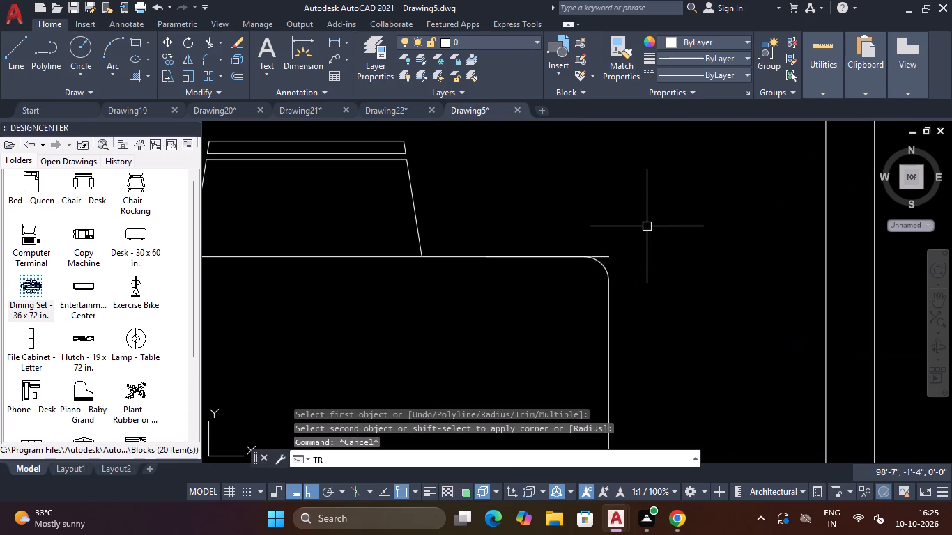
key("space")
left_click(606, 256)
scroll(632, 226, "down", 4)
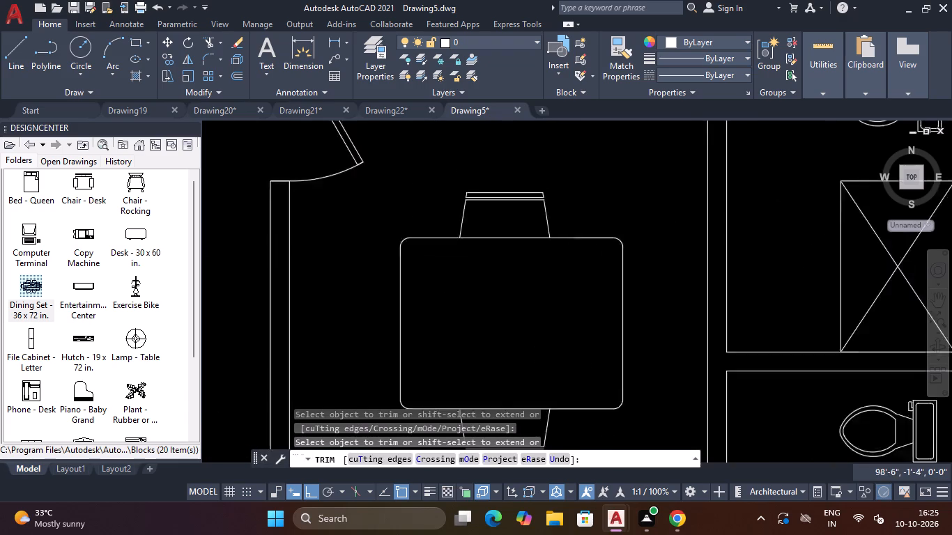
scroll(632, 226, "down", 1)
scroll(600, 212, "up", 3)
key("Escape")
key("Escape")
Fillet both sides of the table's north chair to its outermost backrest line with a 2" radius.
scroll(609, 223, "up", 1)
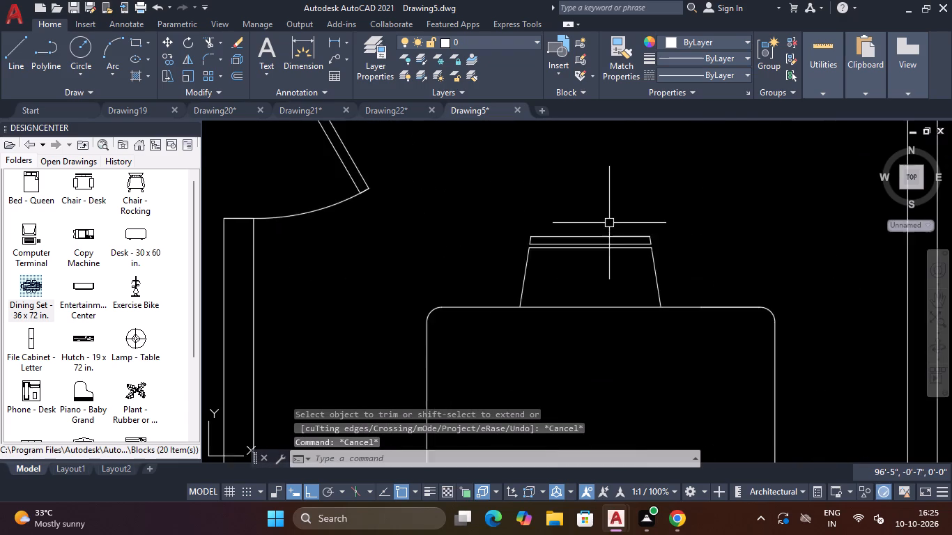
scroll(609, 223, "up", 1)
scroll(521, 256, "up", 3)
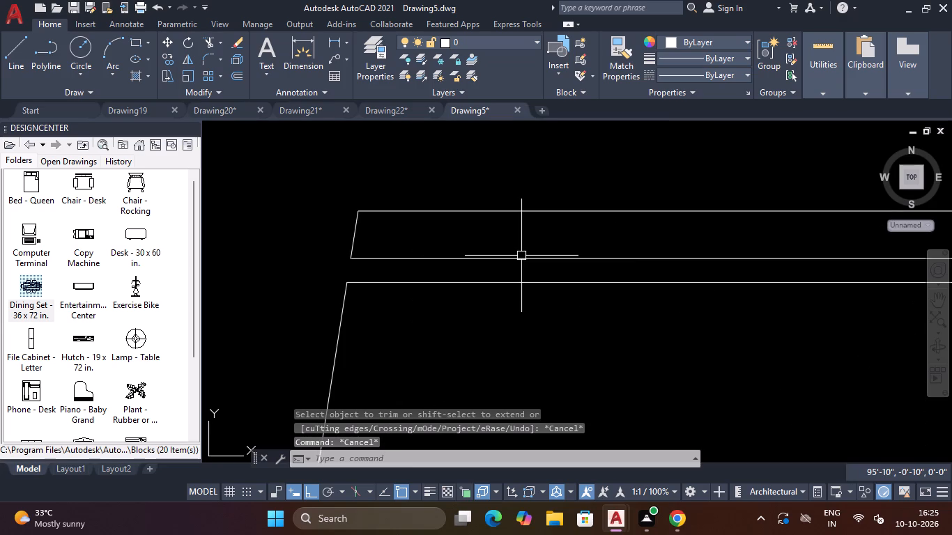
type("F")
key("space")
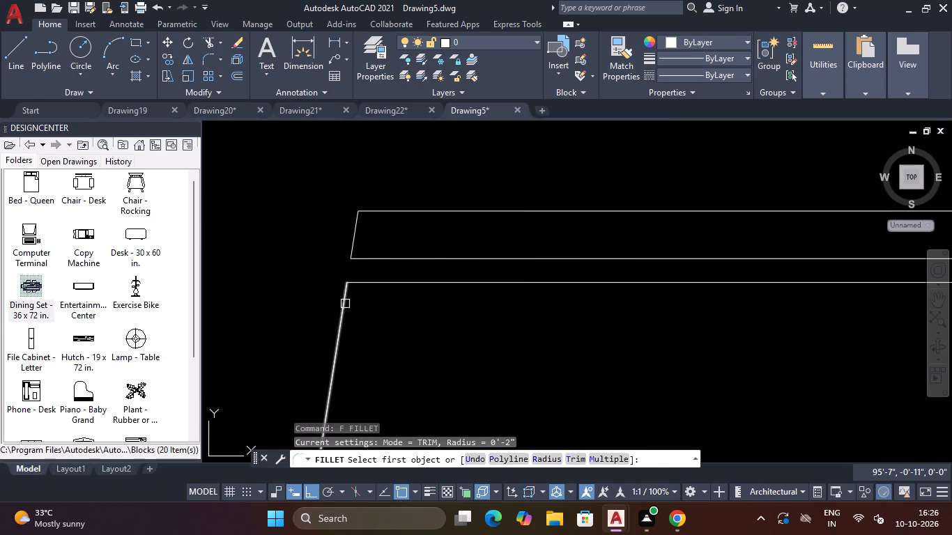
left_click(346, 304)
left_click(453, 208)
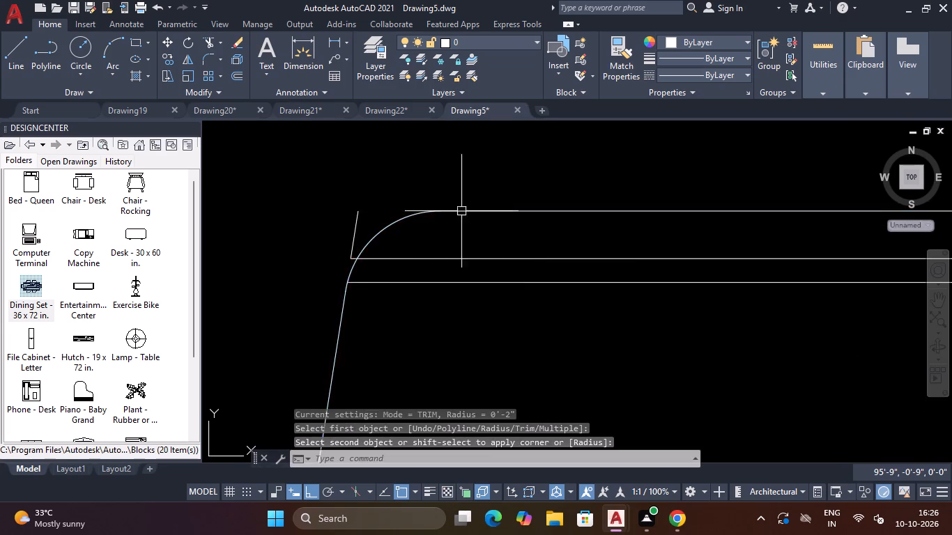
scroll(532, 228, "down", 5)
key("space")
scroll(611, 244, "up", 3)
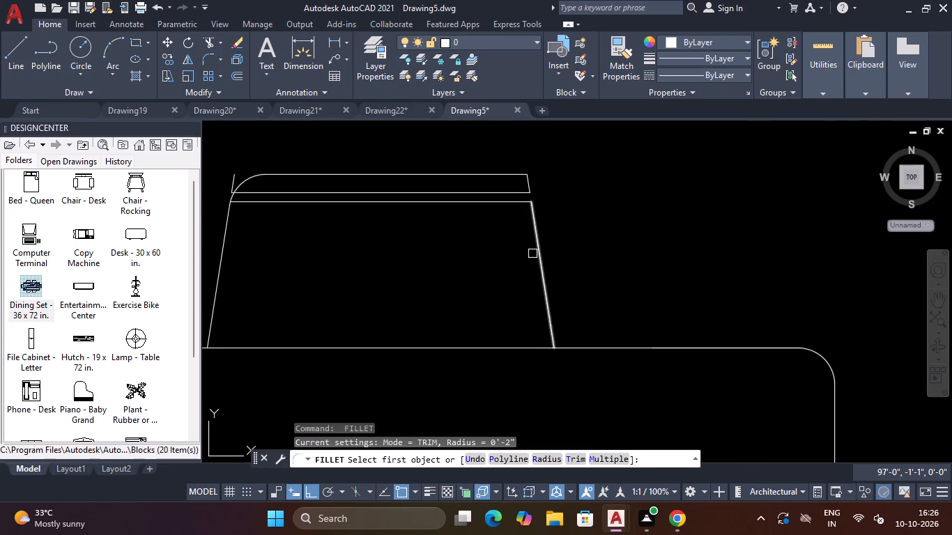
left_click(547, 256)
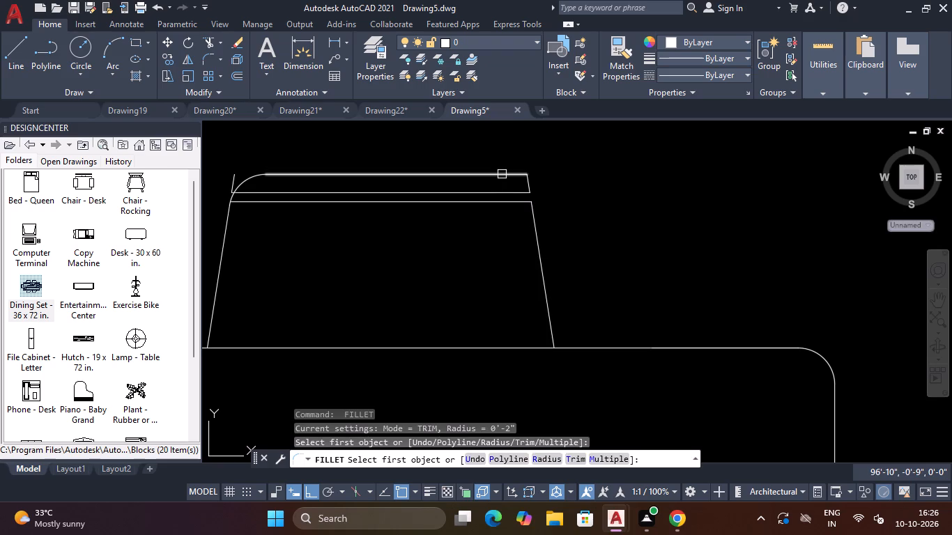
left_click(537, 242)
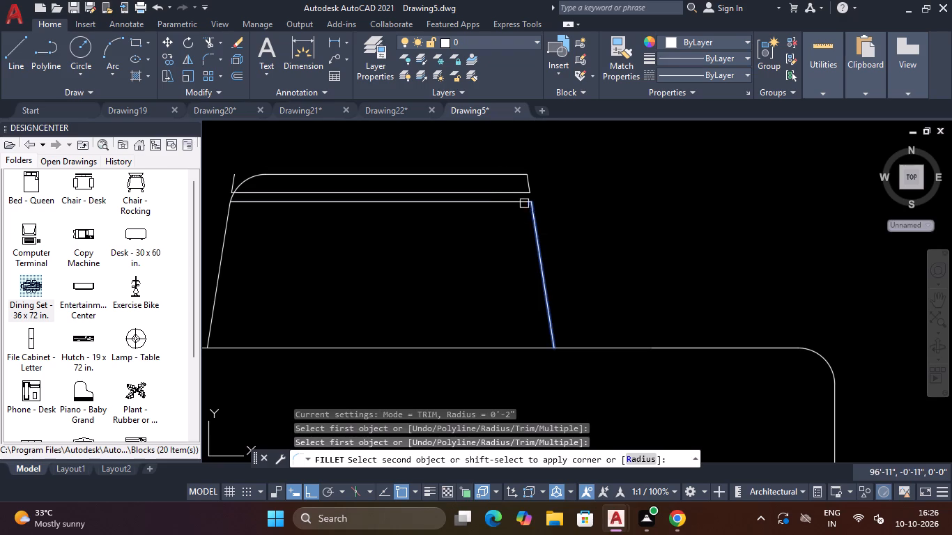
left_click(504, 171)
scroll(503, 172, "down", 3)
scroll(483, 189, "up", 1)
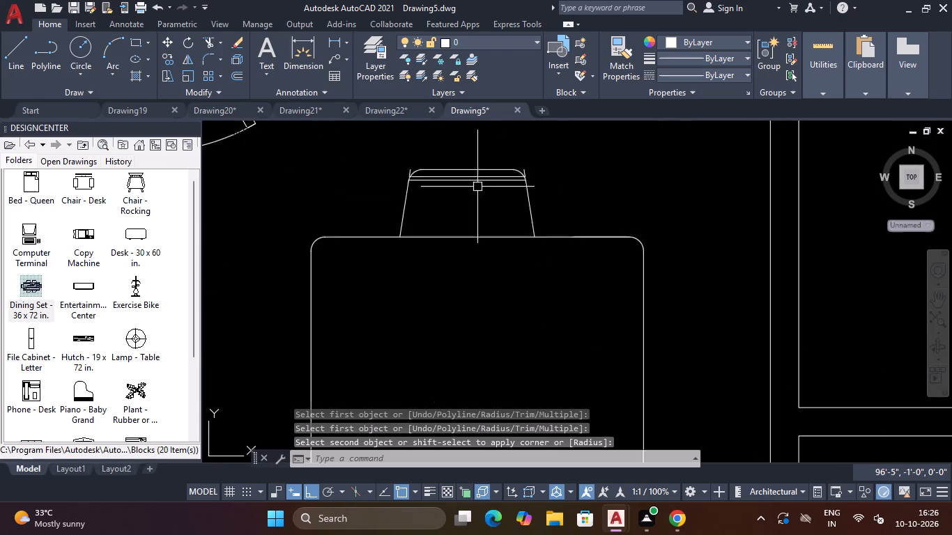
scroll(475, 186, "up", 1)
key("Escape")
key("Escape")
Trim the short side lines and inner backrest line ends projecting beyond both rounded corners of the north chair.
type("TR")
key("space")
scroll(373, 150, "up", 1)
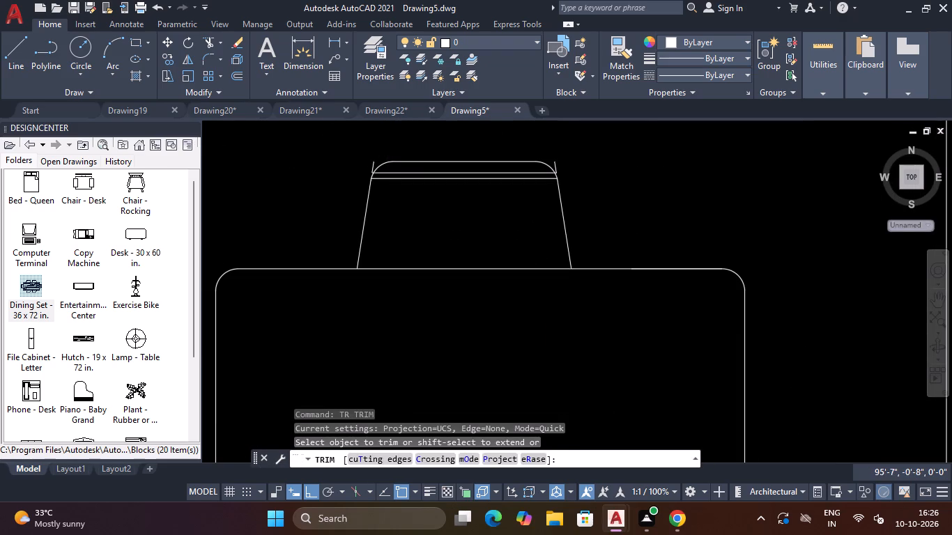
scroll(373, 150, "up", 3)
left_click(367, 223)
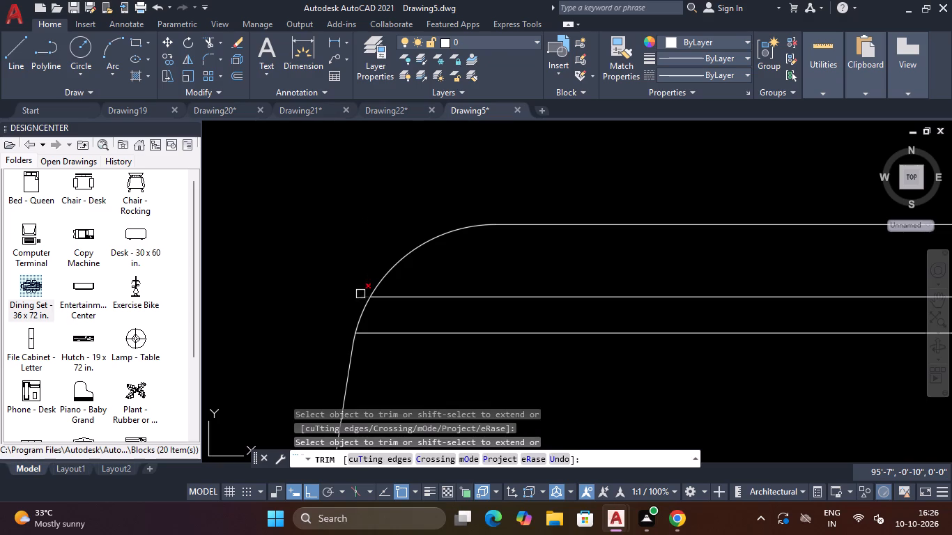
left_click(360, 295)
scroll(433, 279, "down", 5)
scroll(562, 267, "up", 4)
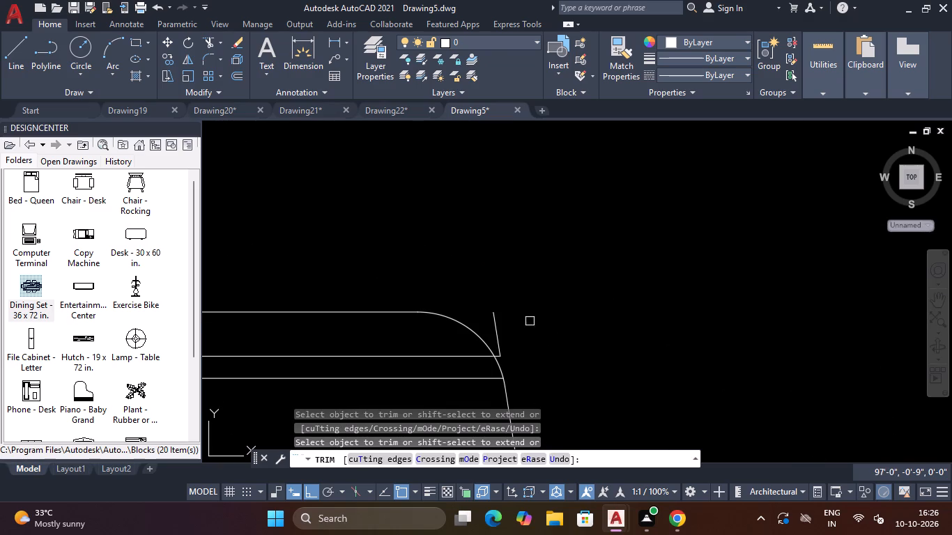
left_click(501, 337)
scroll(496, 350, "up", 4)
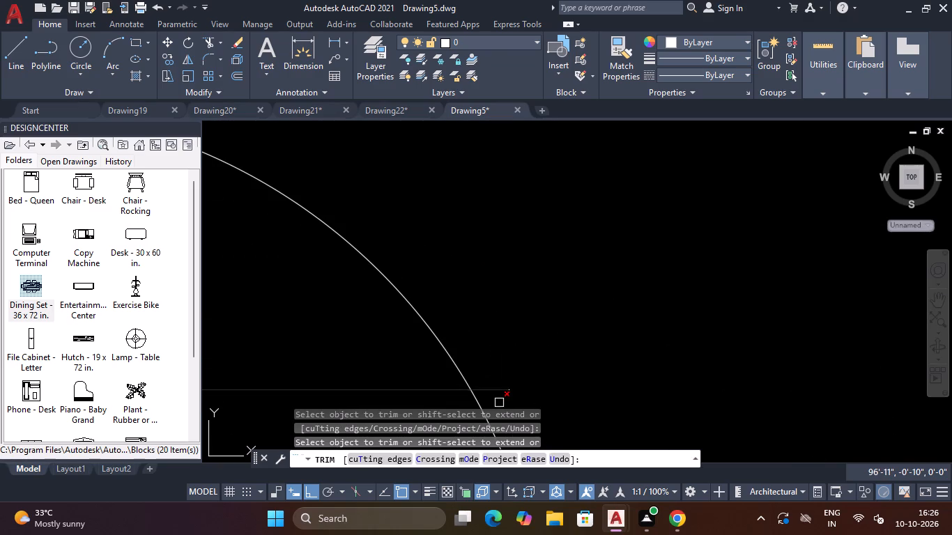
left_click(504, 391)
scroll(514, 364, "down", 6)
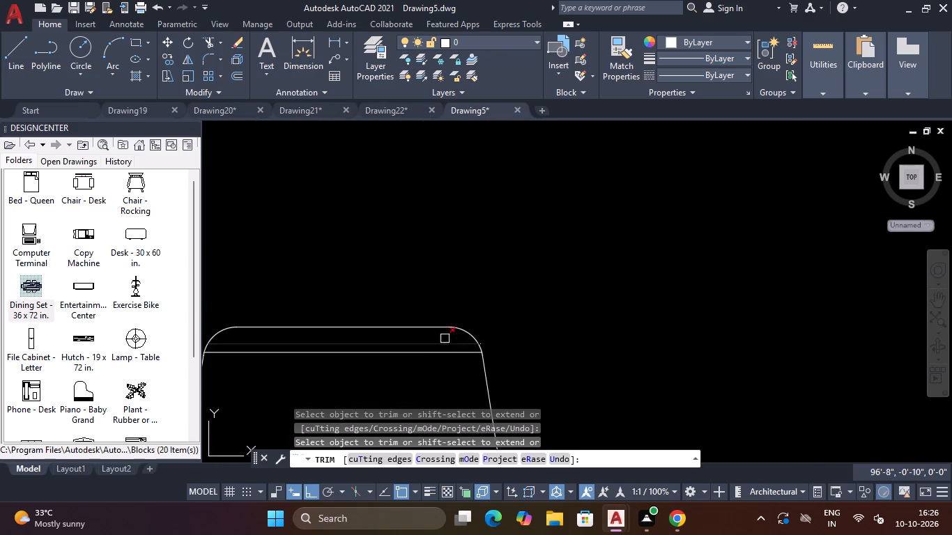
scroll(581, 282, "down", 4)
scroll(576, 382, "down", 3)
scroll(569, 405, "up", 4)
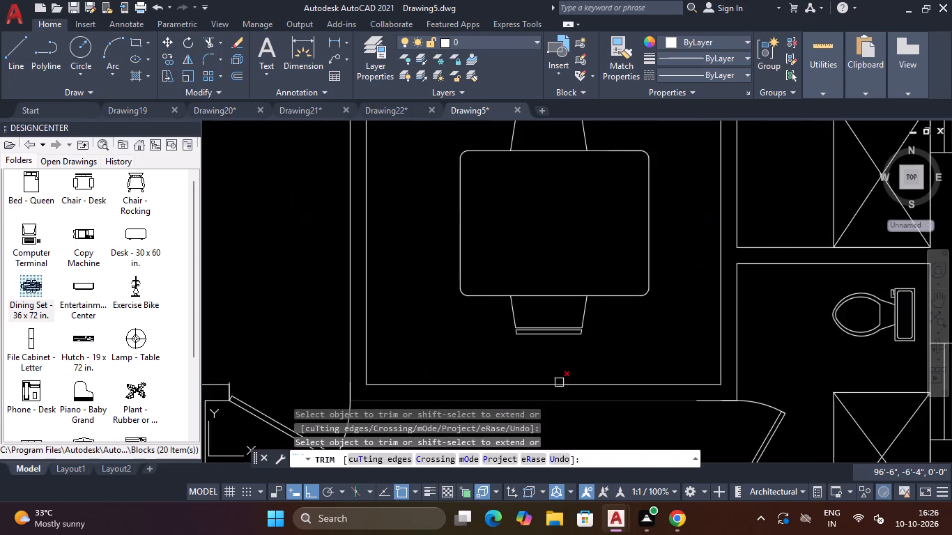
scroll(558, 356, "up", 3)
key("Escape")
key("Escape")
Fillet both sides of the table's south chair to its outermost backrest line with a 2" radius.
type("F")
key("space")
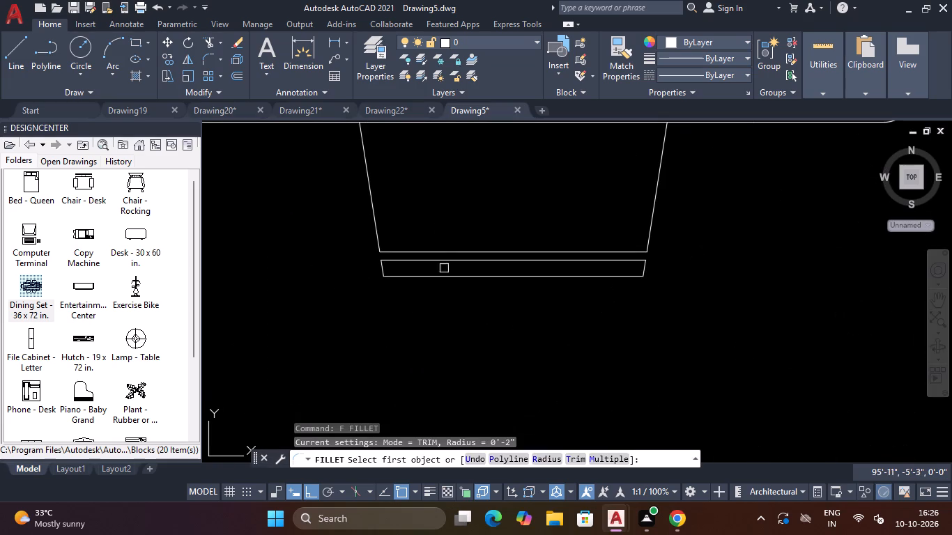
left_click(373, 215)
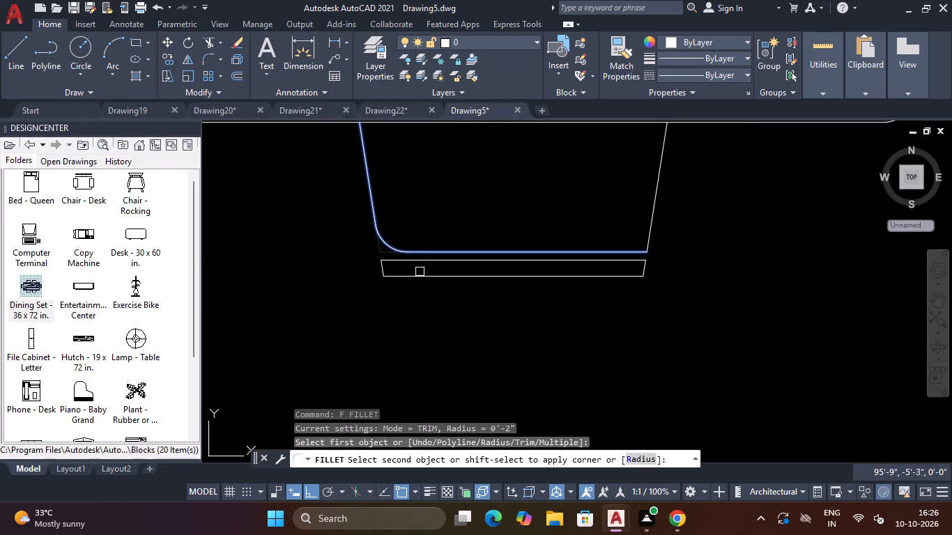
left_click(427, 280)
key("space")
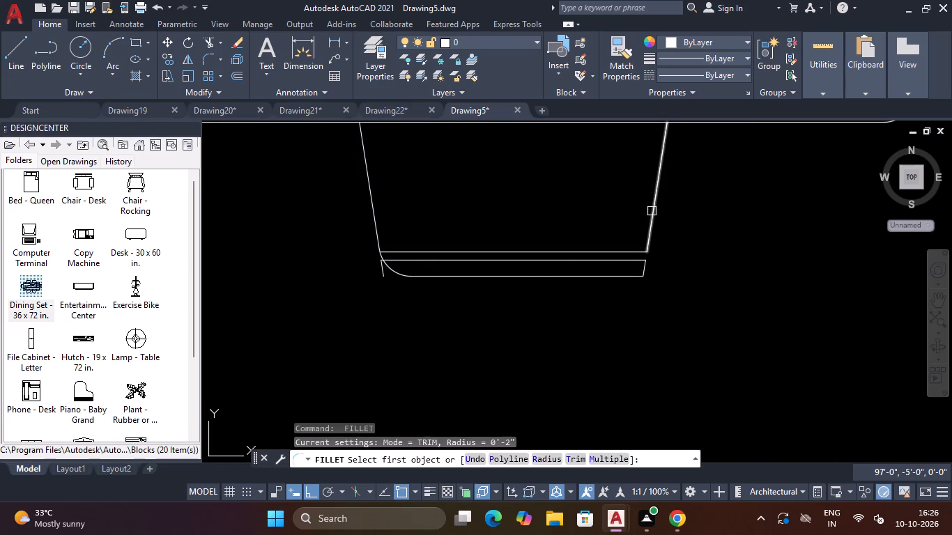
left_click(652, 211)
left_click(605, 279)
key("Escape")
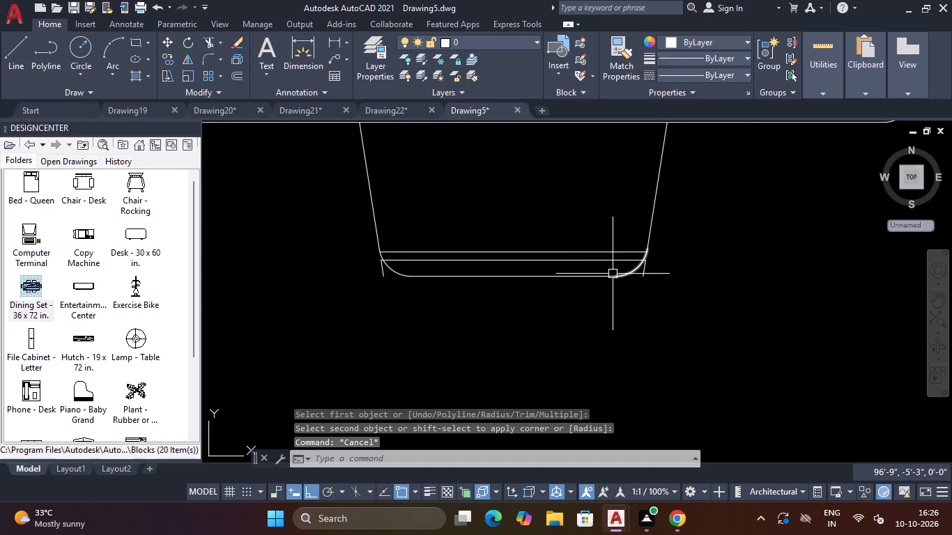
Trim the short side lines and inner backrest line ends projecting beyond the rounded corners of the south chair.
type("TR")
key("space")
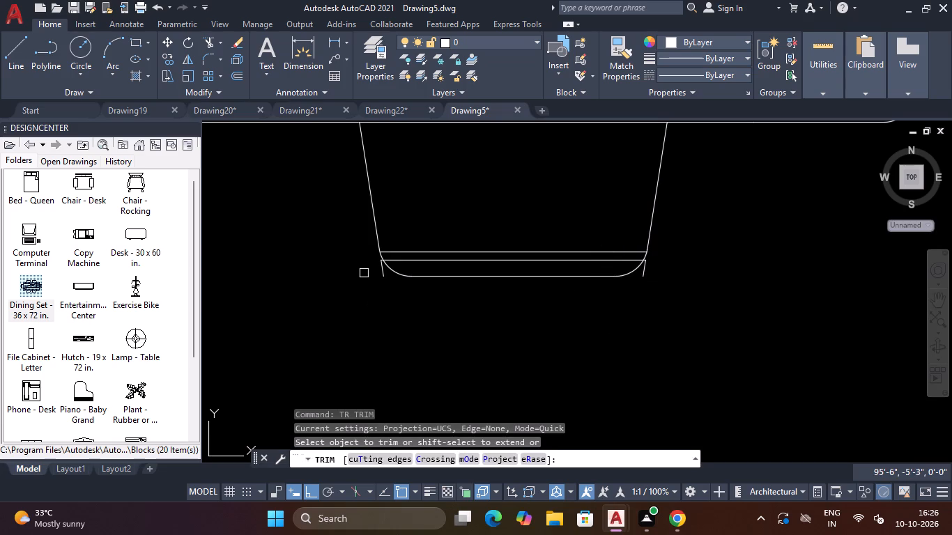
scroll(364, 272, "up", 5)
left_click(533, 208)
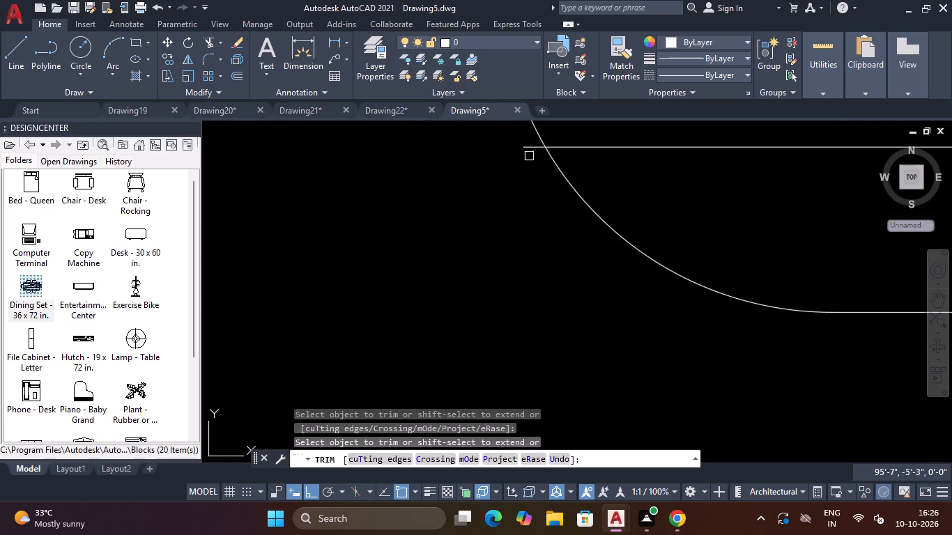
left_click(529, 146)
scroll(530, 163, "down", 6)
scroll(700, 196, "up", 5)
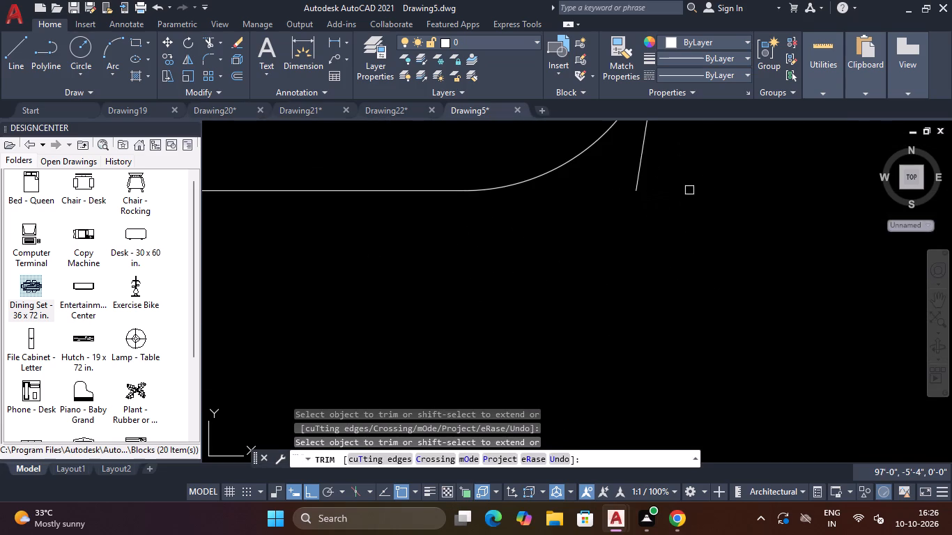
left_click(642, 165)
scroll(646, 162, "down", 5)
scroll(650, 138, "up", 5)
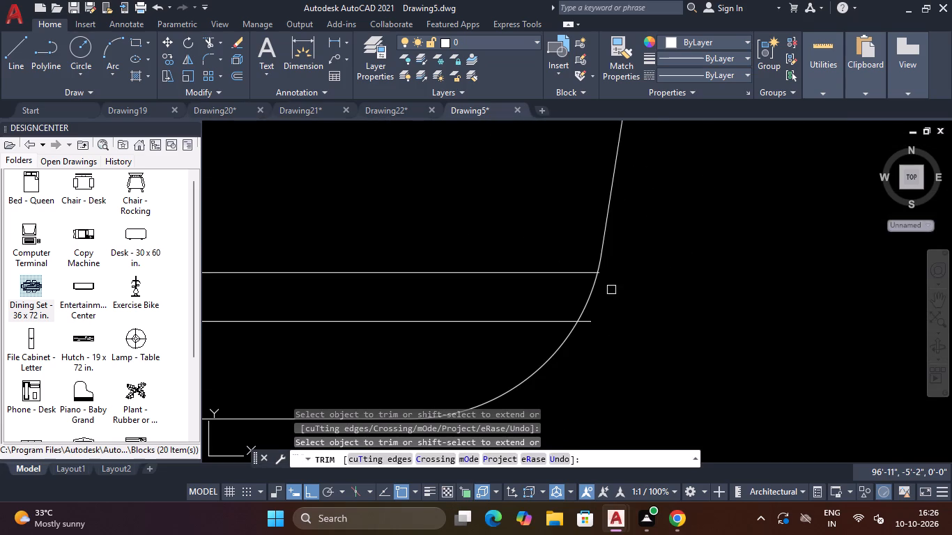
left_click(593, 324)
left_click(589, 323)
scroll(597, 265, "up", 9)
left_click(606, 344)
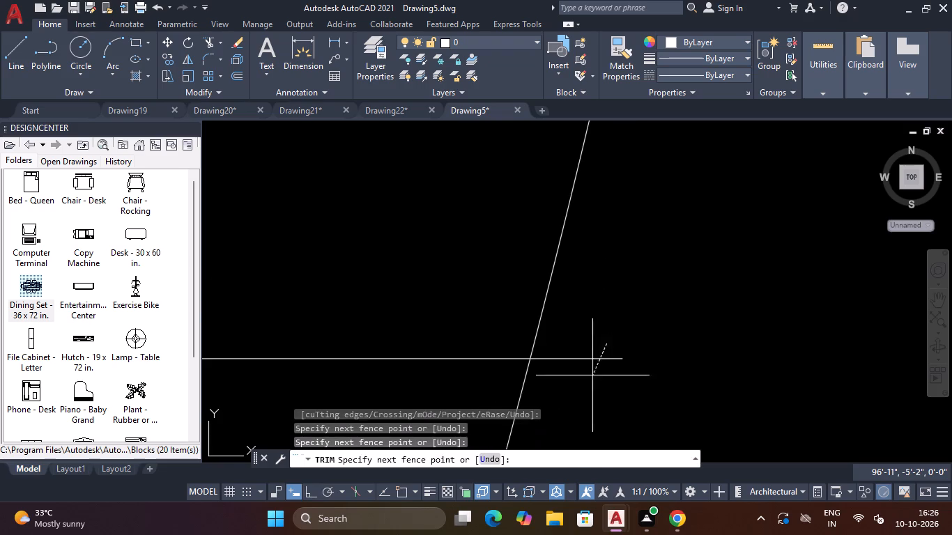
left_click(592, 376)
scroll(597, 369, "down", 14)
scroll(388, 263, "down", 4)
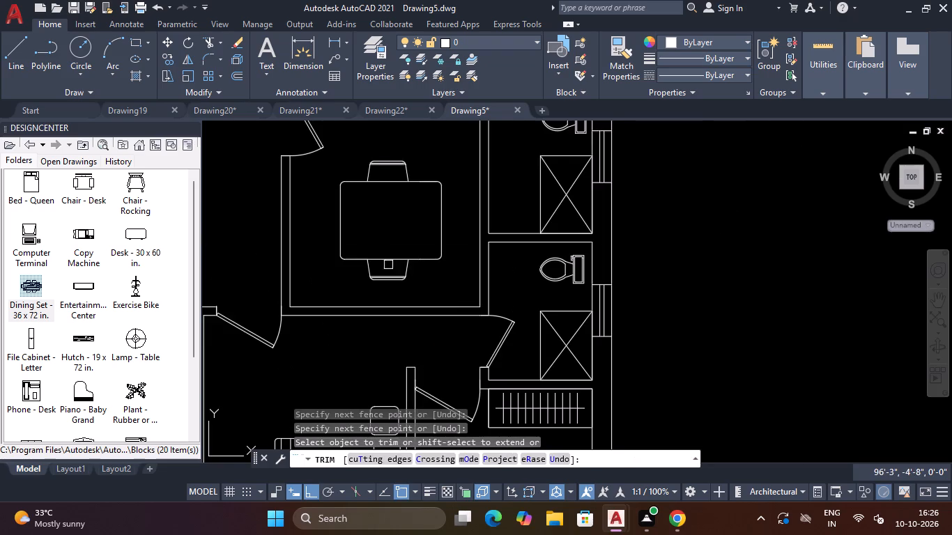
scroll(386, 203, "down", 4)
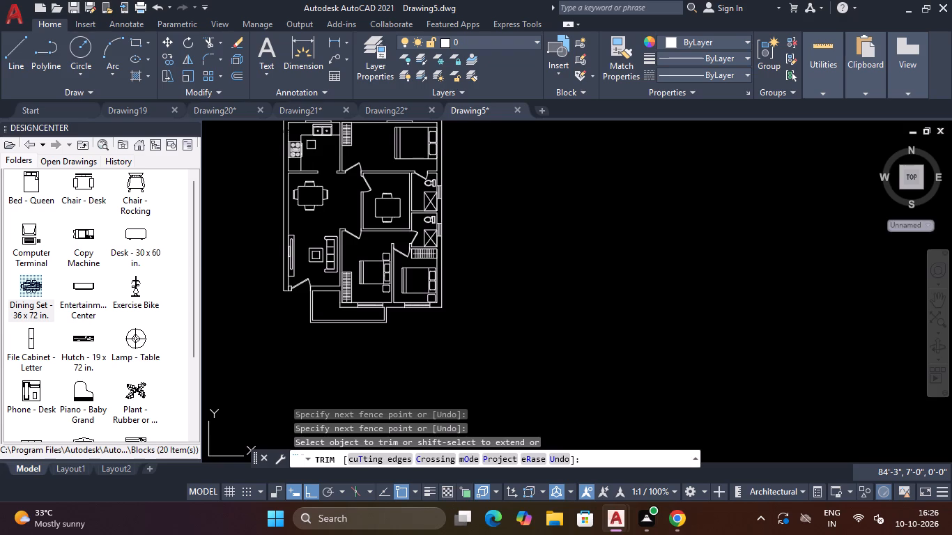
key("Escape")
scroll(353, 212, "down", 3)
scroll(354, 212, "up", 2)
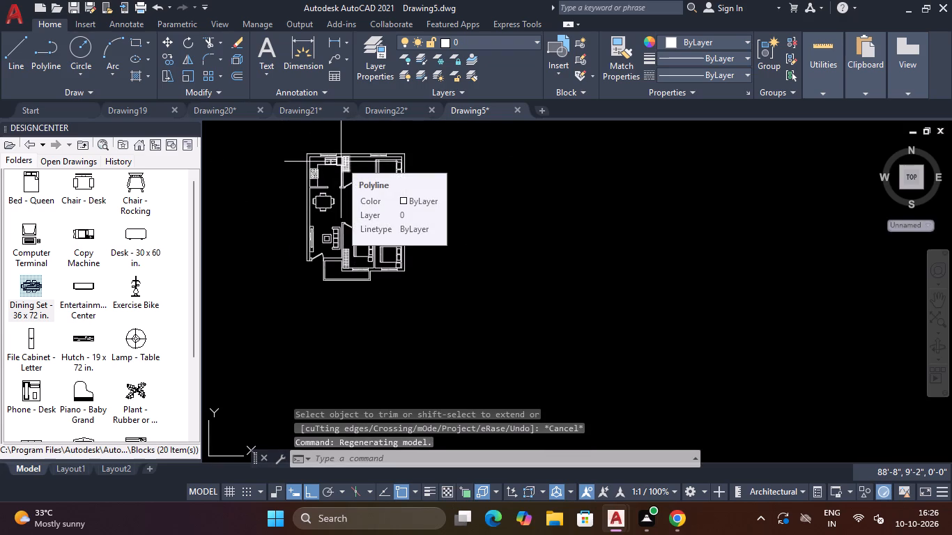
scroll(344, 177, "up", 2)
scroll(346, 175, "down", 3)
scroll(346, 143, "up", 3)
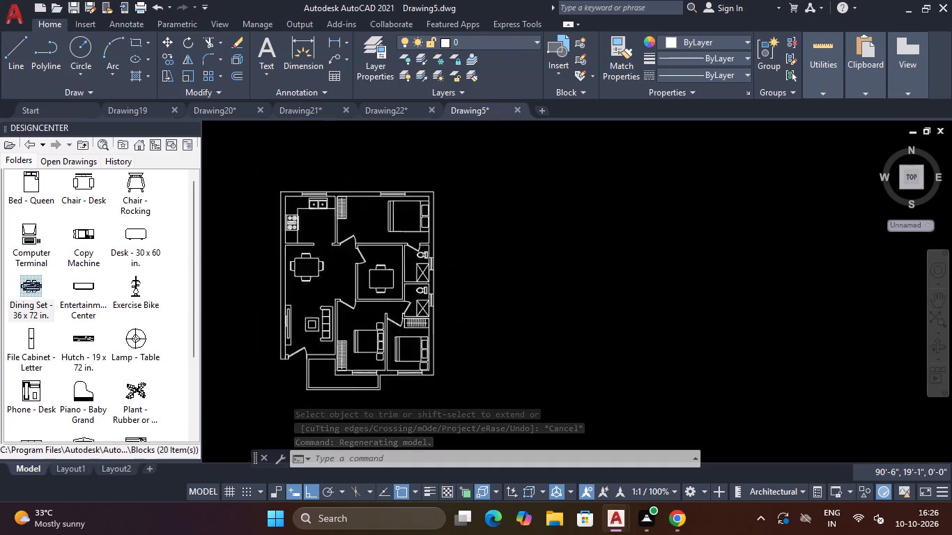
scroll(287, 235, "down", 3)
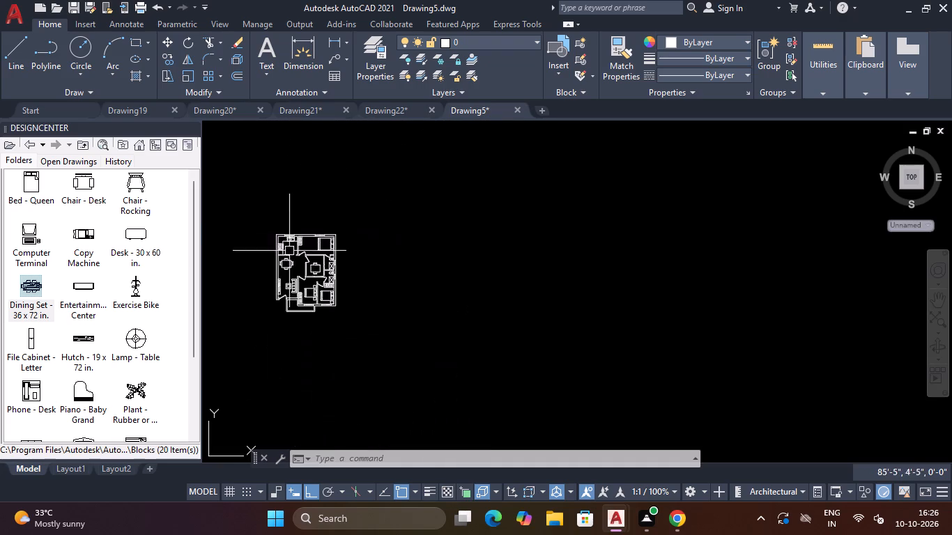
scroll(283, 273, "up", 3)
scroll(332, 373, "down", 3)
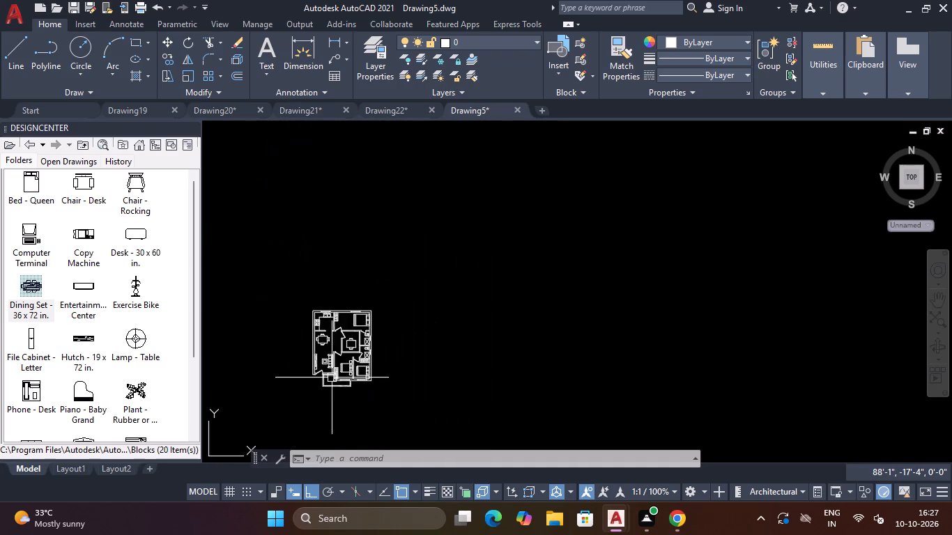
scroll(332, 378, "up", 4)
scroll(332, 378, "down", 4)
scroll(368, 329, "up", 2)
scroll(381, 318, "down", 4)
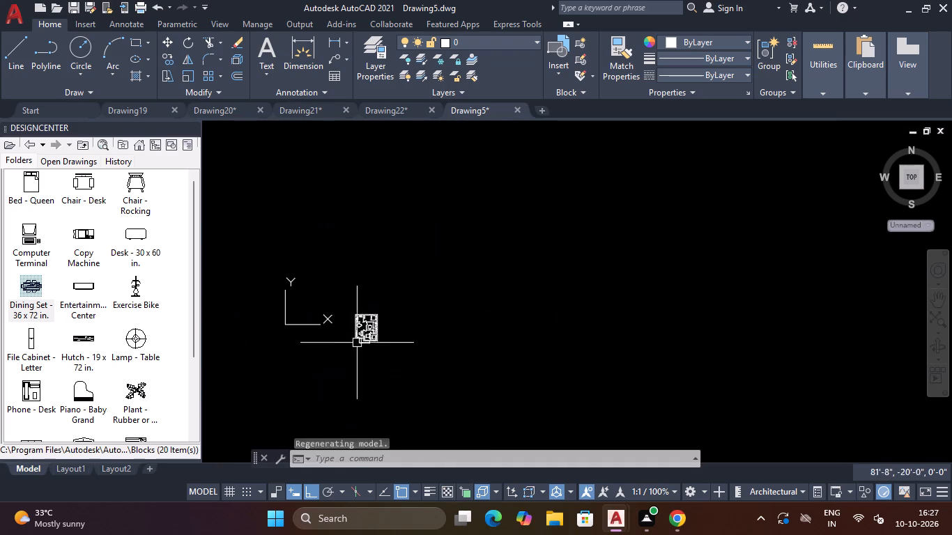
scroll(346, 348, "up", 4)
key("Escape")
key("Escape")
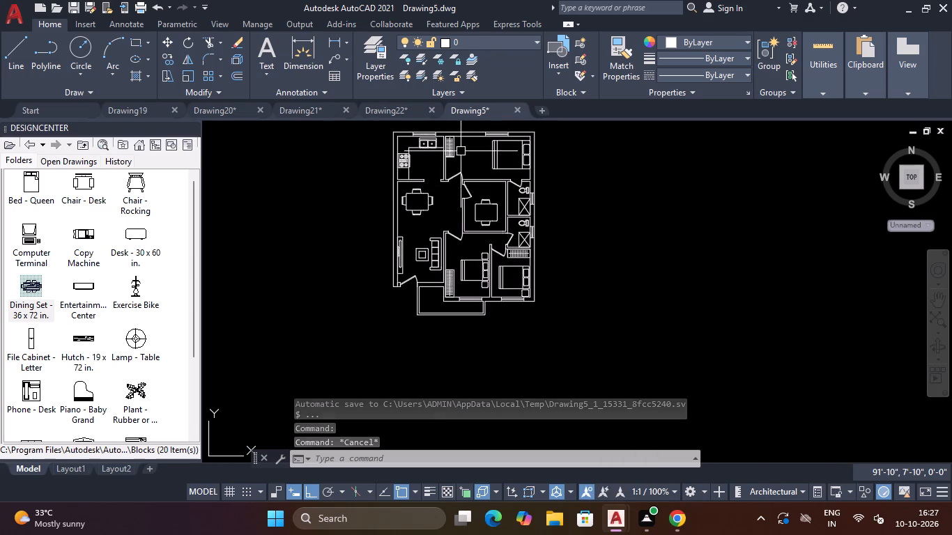
Move the wardrobe in the north bedroom diagonally southeast by about 5", clear of the bedroom's west and north walls.
scroll(461, 151, "up", 4)
scroll(461, 151, "down", 4)
scroll(449, 137, "up", 5)
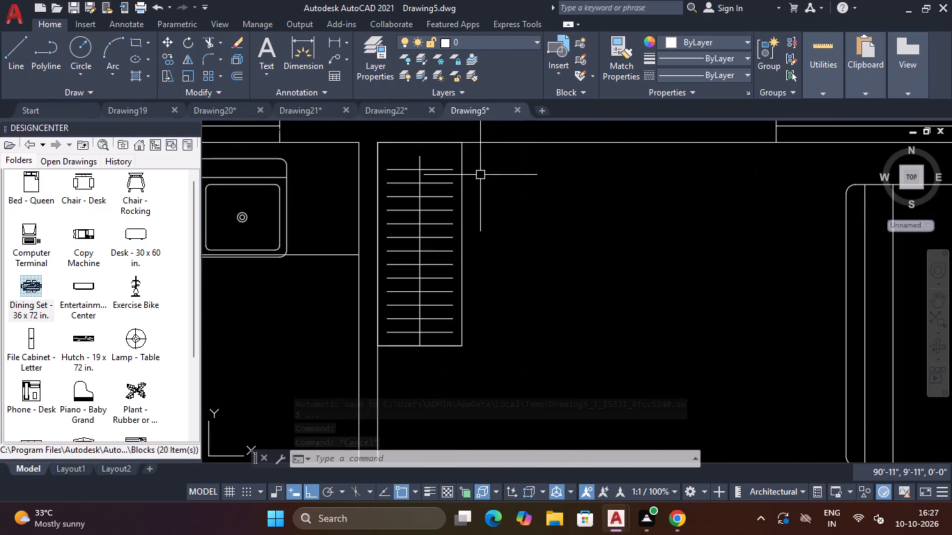
left_click(480, 175)
left_click(417, 352)
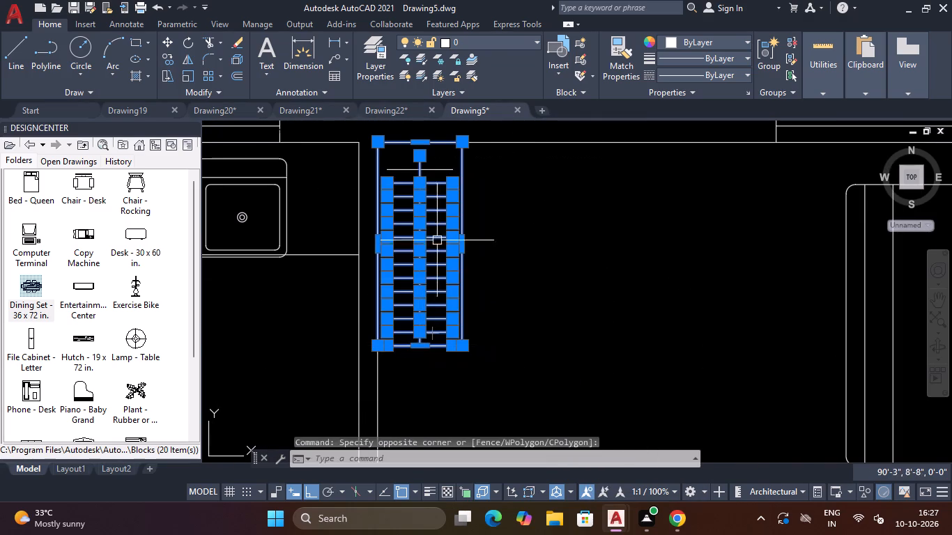
left_click(446, 158, "shift")
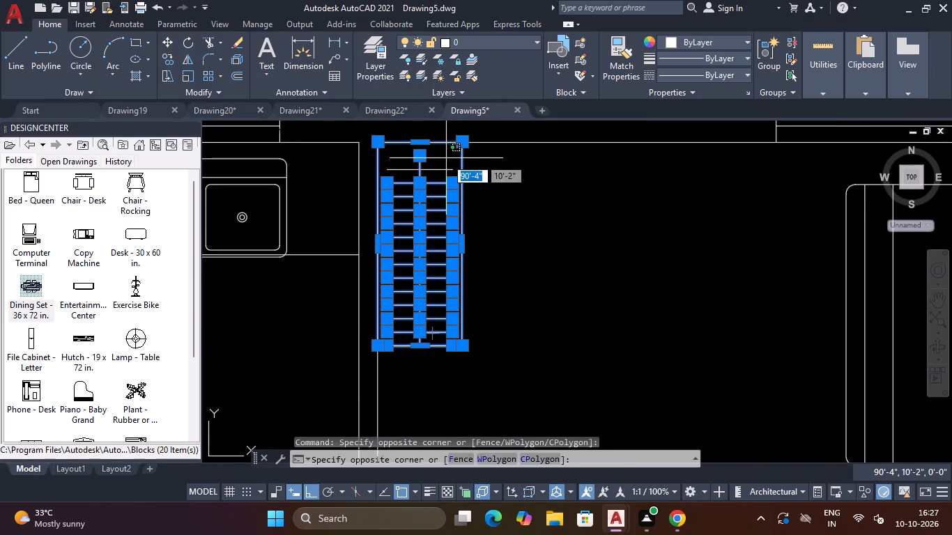
left_click(432, 179, "shift")
scroll(492, 196, "down", 2)
scroll(498, 219, "up", 1)
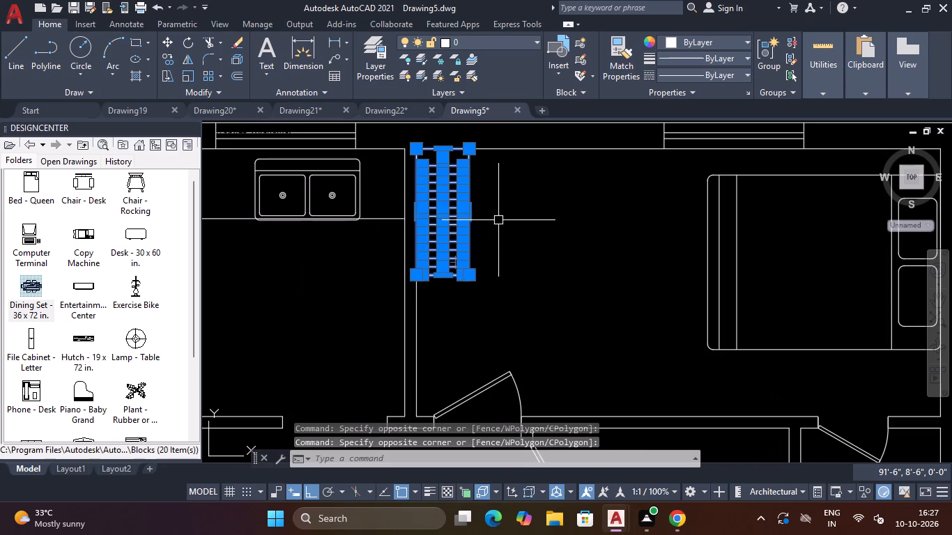
type("M")
key("space")
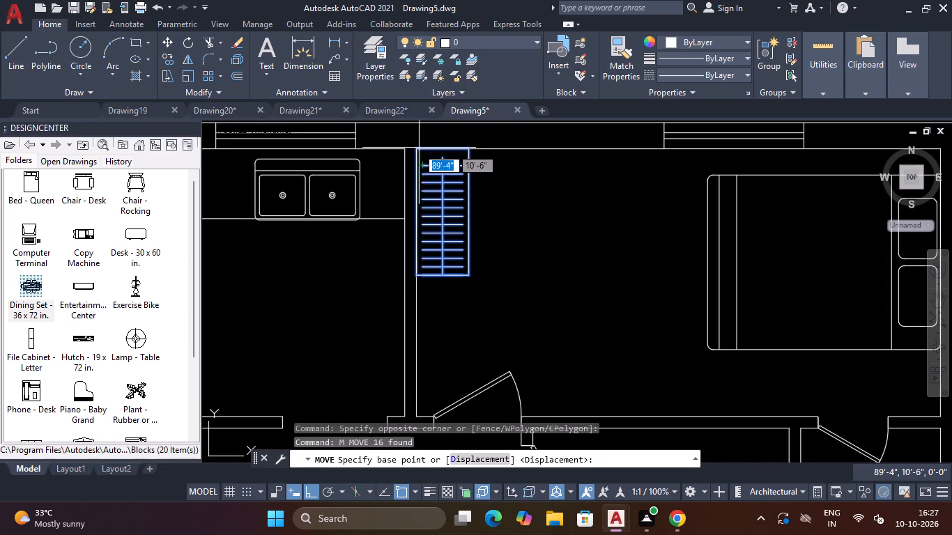
left_click(415, 148)
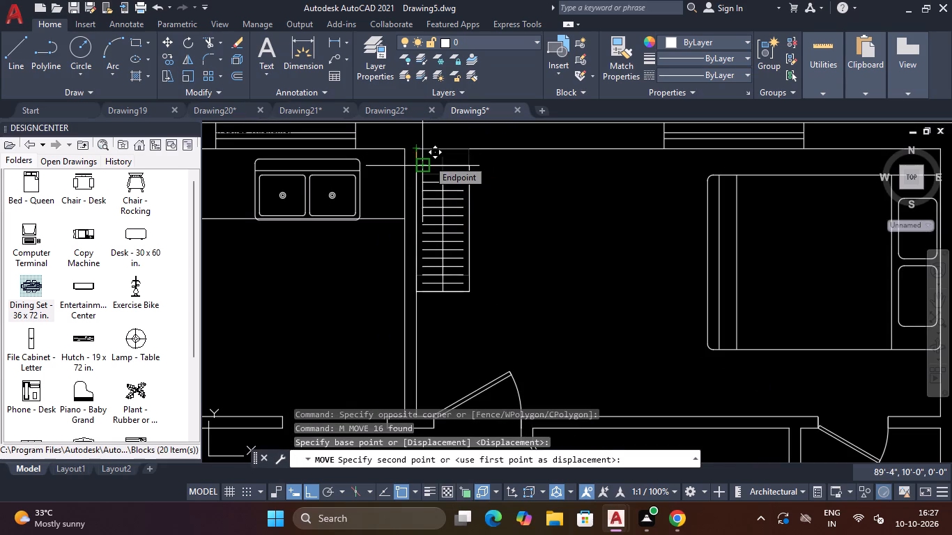
key("F8")
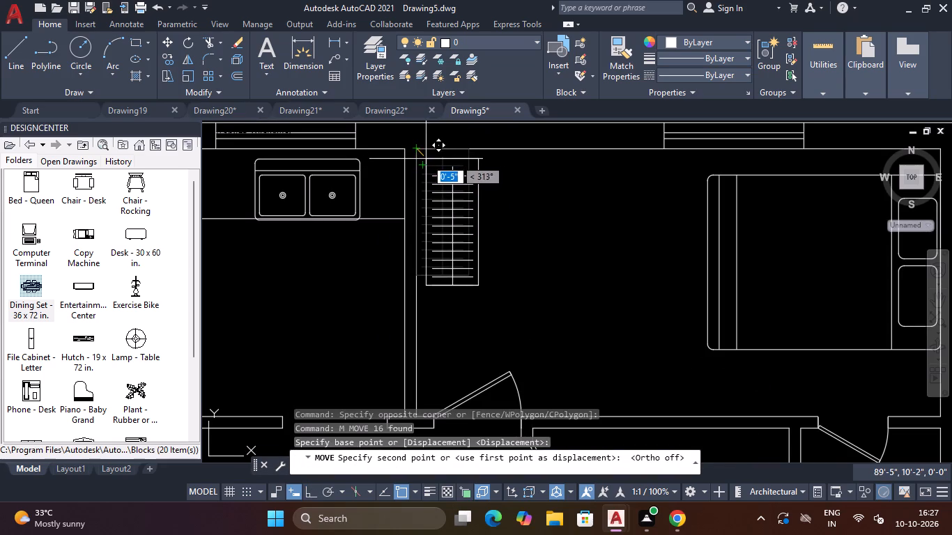
left_click(424, 159)
Move the vertical wardrobe in the bedroom beside the porch a few inches northeast, clear of its west and south walls.
scroll(426, 169, "down", 3)
scroll(447, 256, "up", 2)
scroll(452, 267, "down", 4)
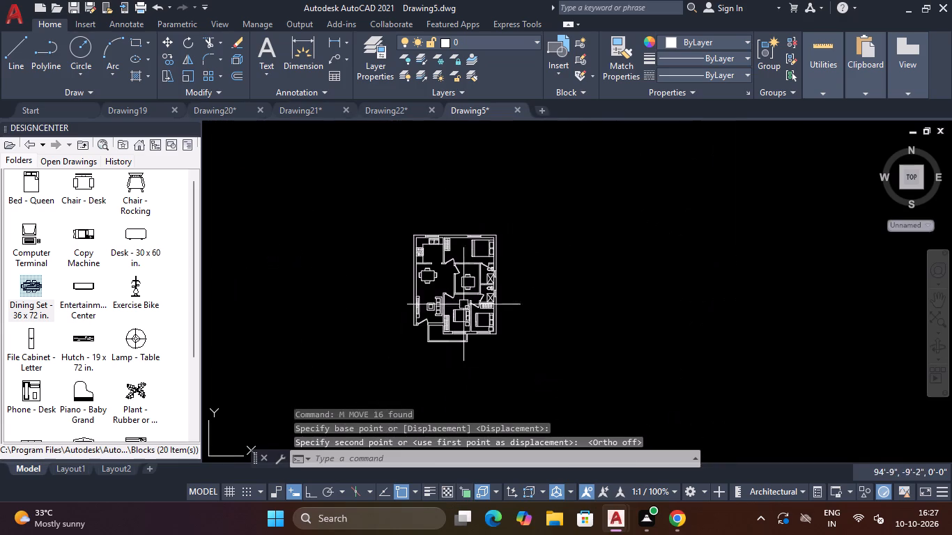
scroll(466, 312, "up", 4)
scroll(372, 341, "down", 2)
scroll(357, 355, "up", 4)
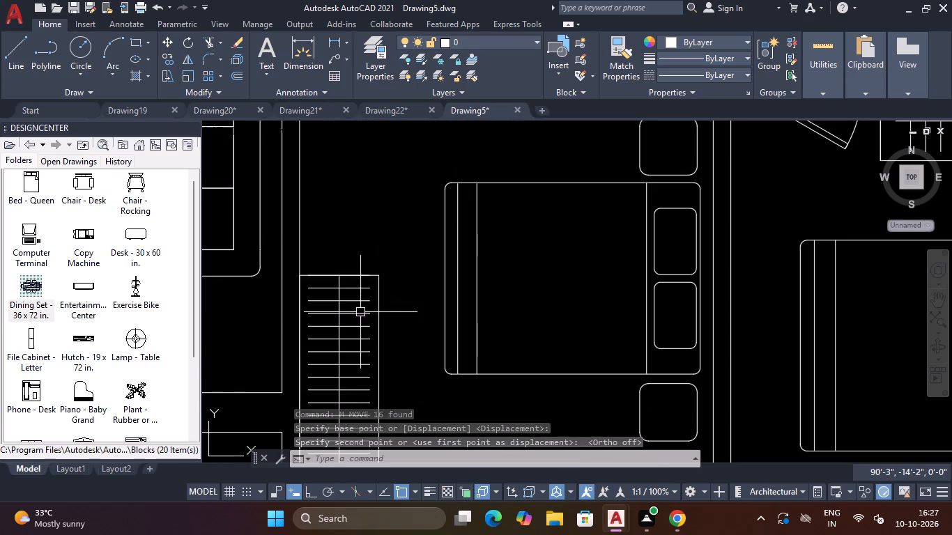
left_click_drag(383, 254, 377, 267)
scroll(335, 390, "down", 3)
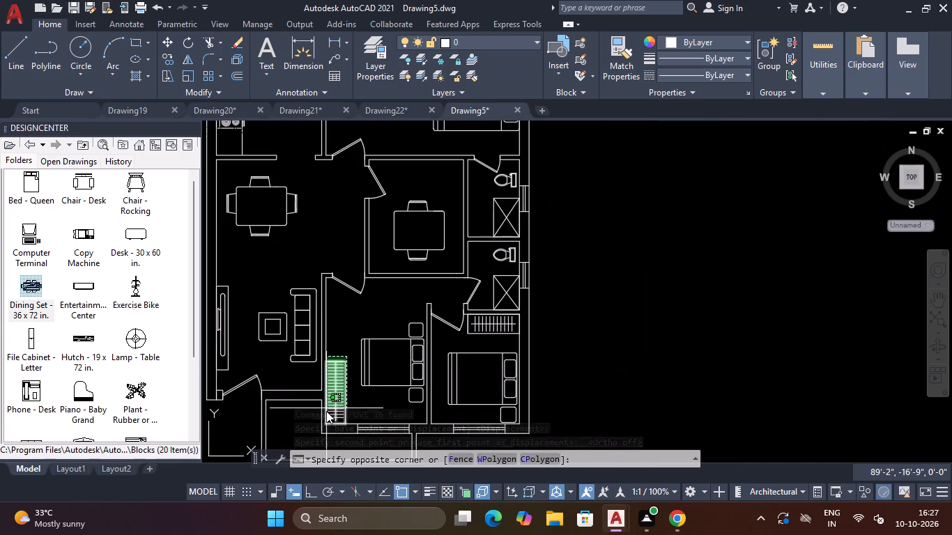
scroll(327, 416, "up", 6)
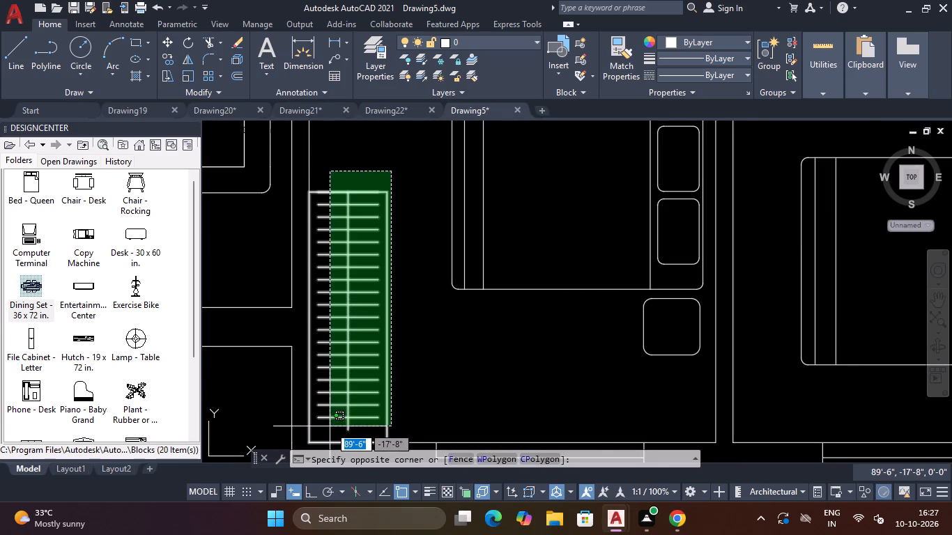
left_click(330, 426)
type("M")
key("space")
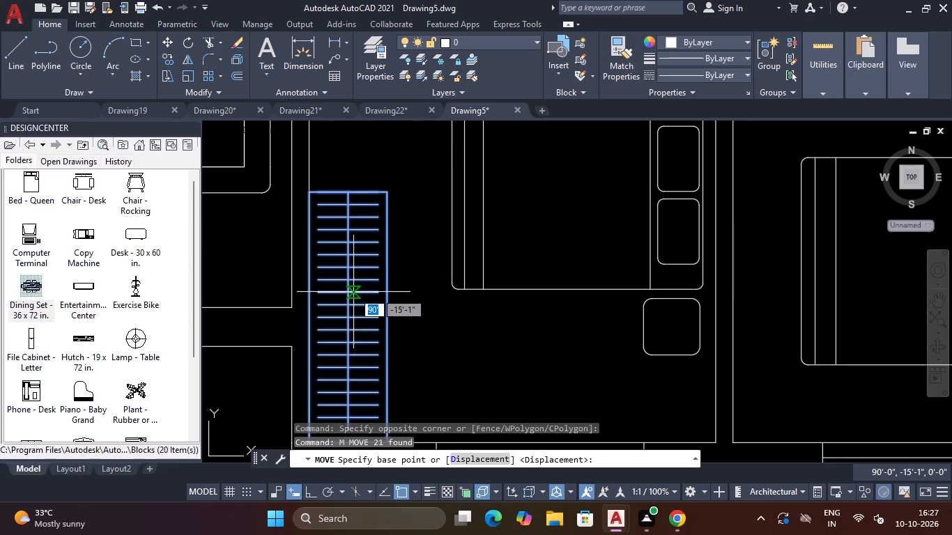
left_click(346, 295)
scroll(359, 289, "down", 3)
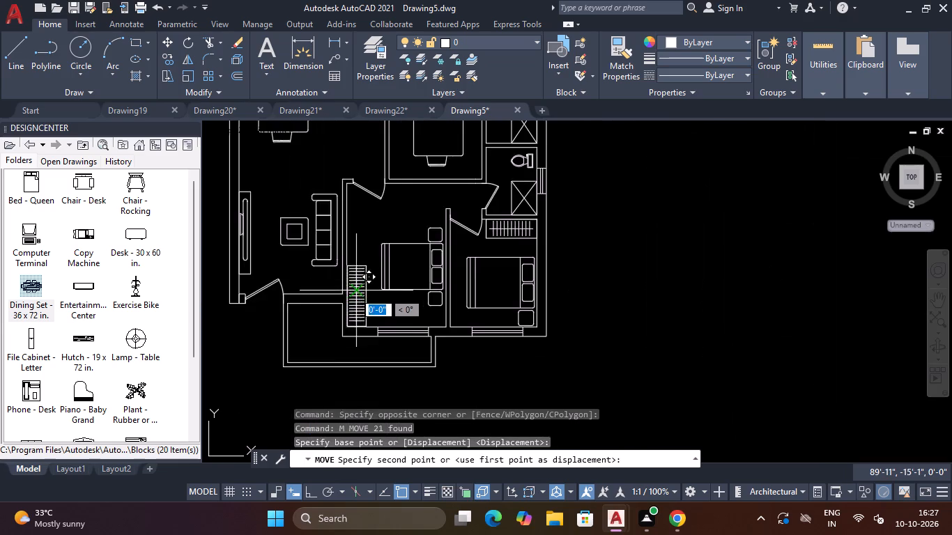
scroll(354, 292, "up", 2)
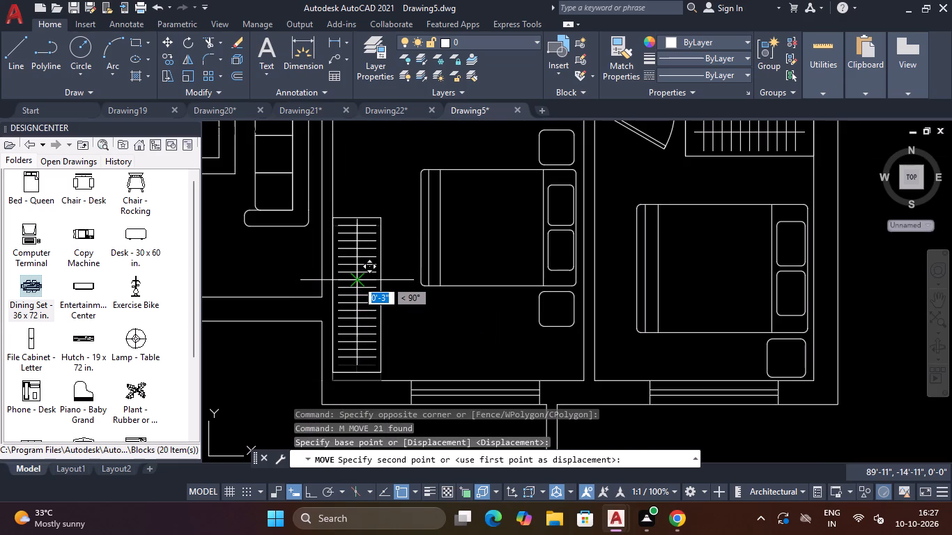
key("F8")
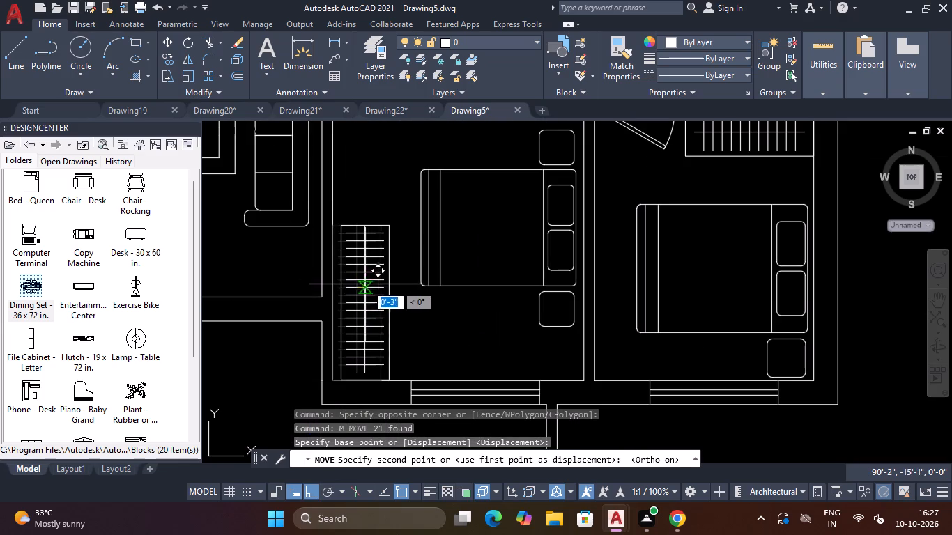
key("F8")
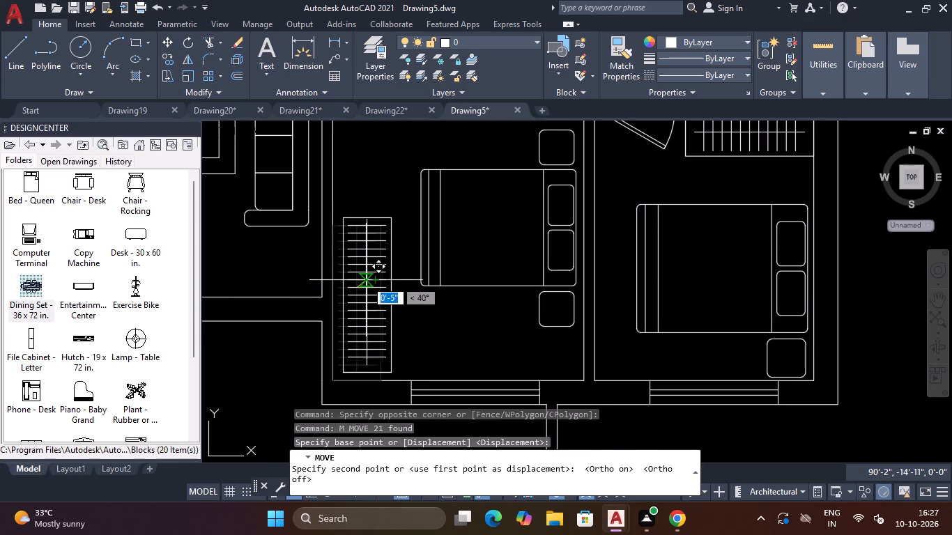
left_click(364, 281)
Move the hangers, rail and two outline lines of the southeast bedroom's horizontal wardrobe about 2" south, clear of the wall.
scroll(394, 295, "down", 1)
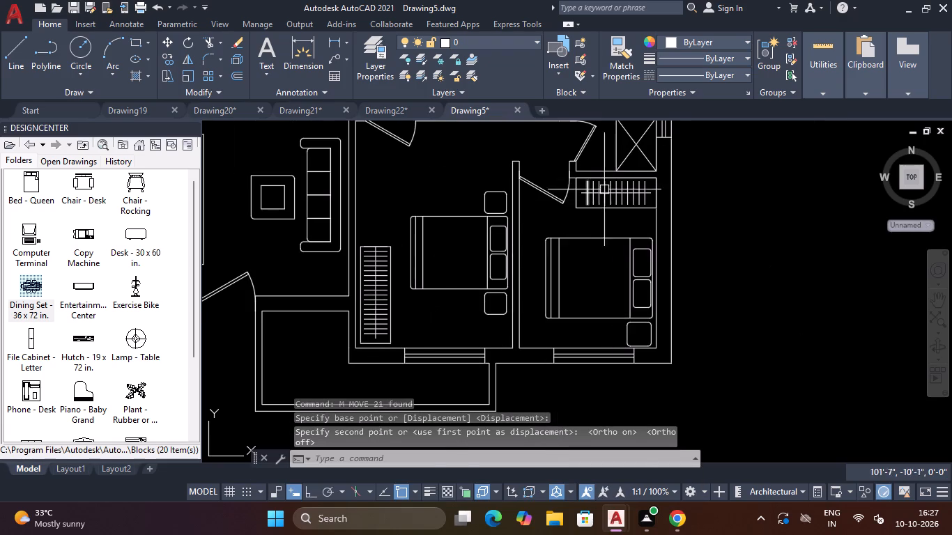
scroll(616, 178, "up", 2)
left_click(702, 192)
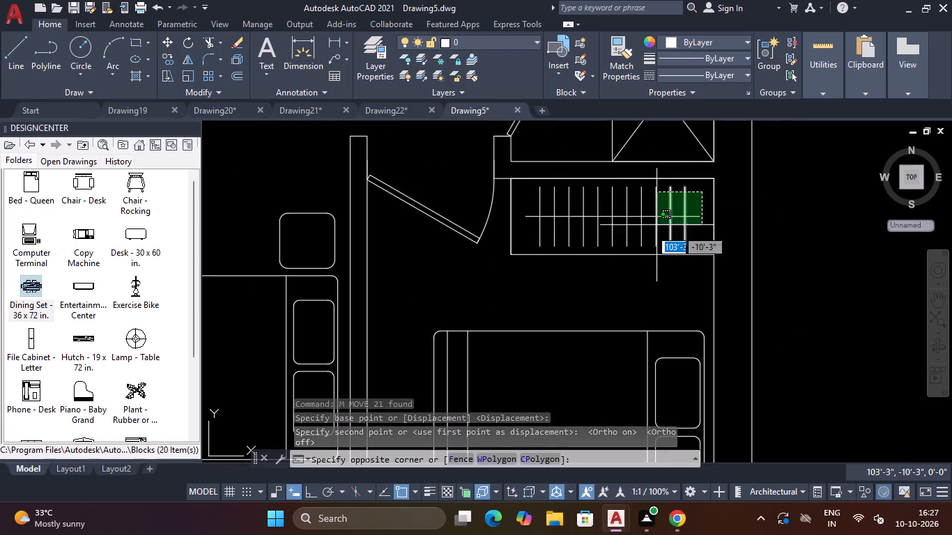
left_click(506, 281)
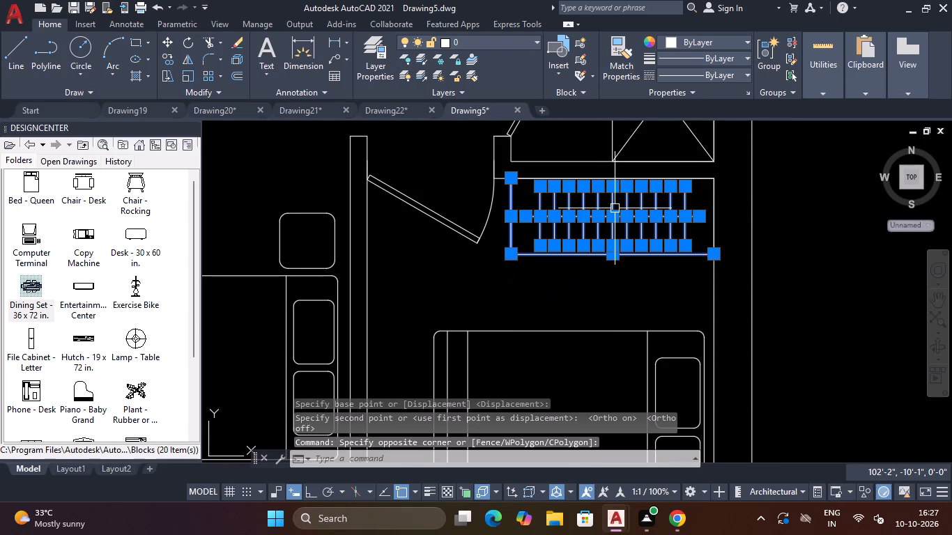
type("M")
key("space")
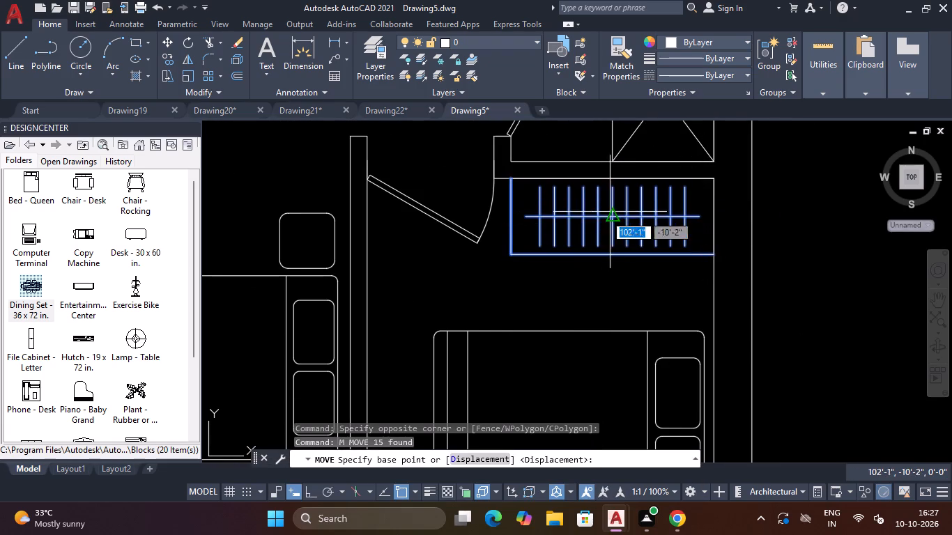
left_click(618, 212)
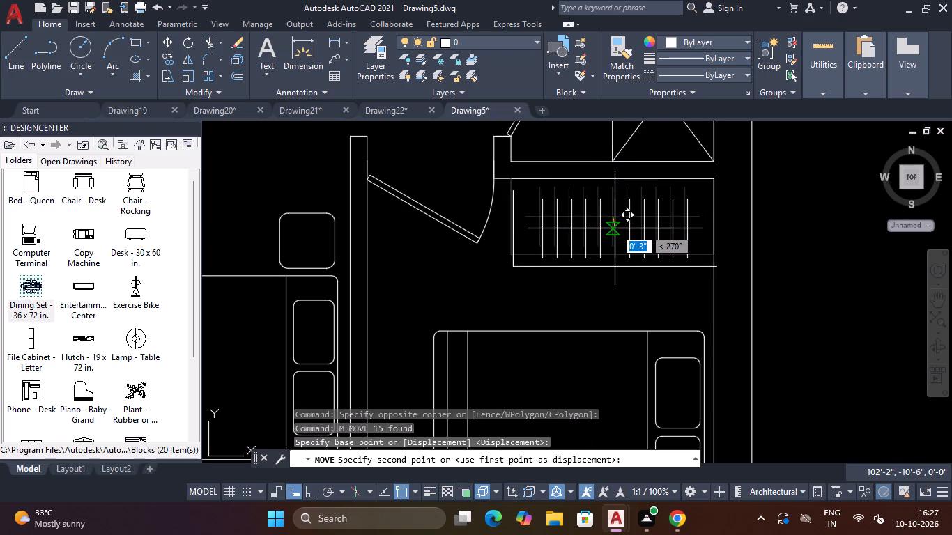
left_click(608, 226)
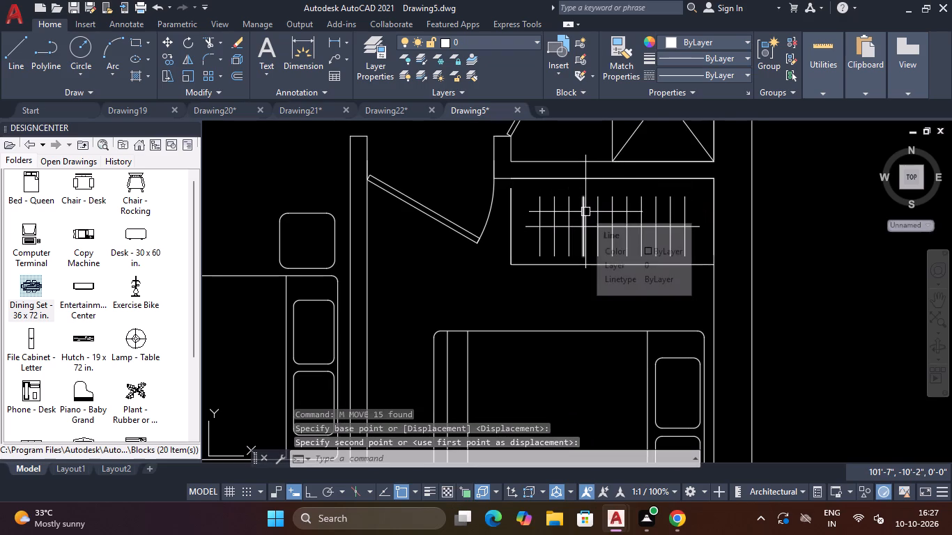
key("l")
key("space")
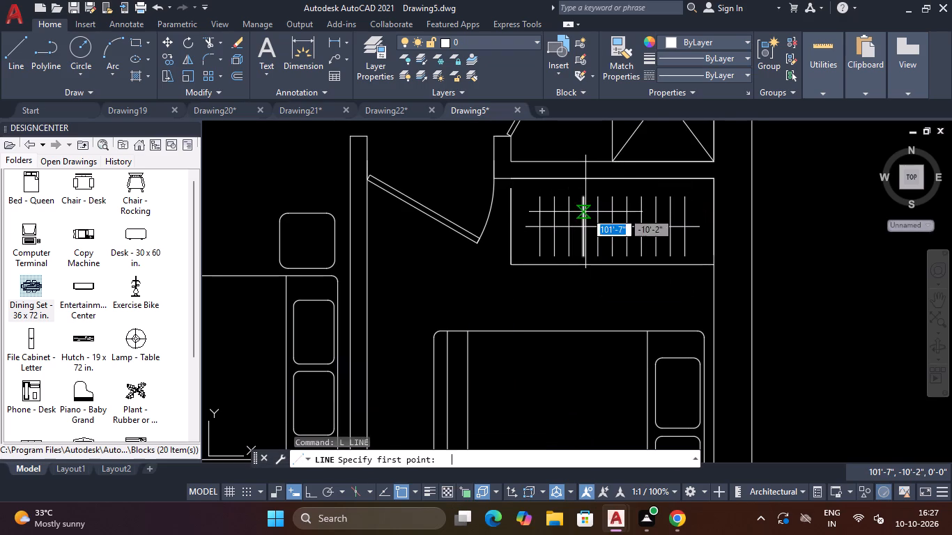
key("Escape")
Move the same wardrobe's remaining north and east outline lines south to meet the corners of its shifted outline.
left_click(516, 178)
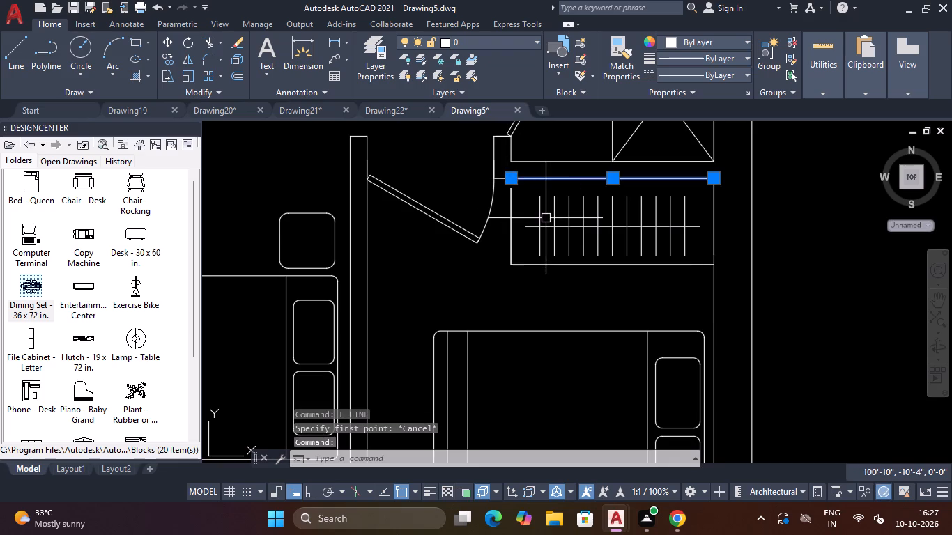
type("M")
key("space")
left_click(511, 178)
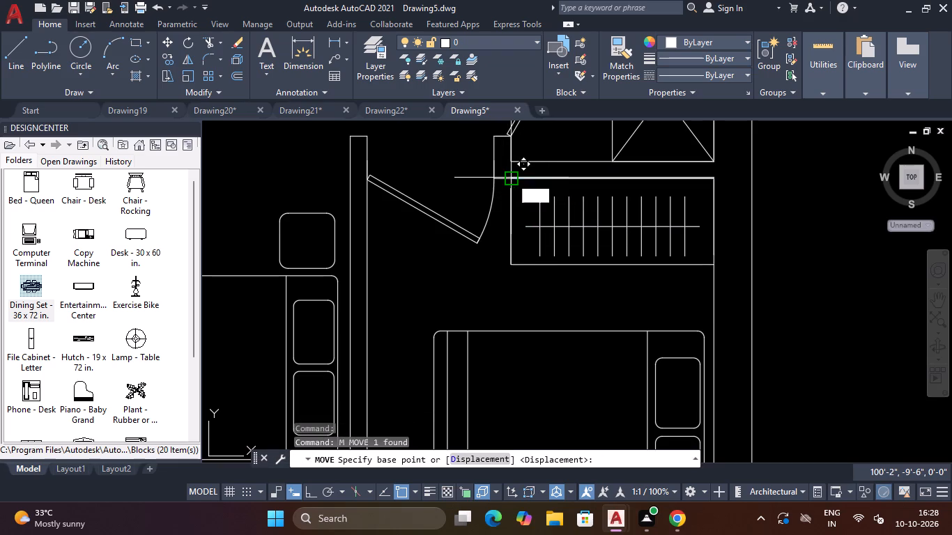
left_click(510, 189)
key("Escape")
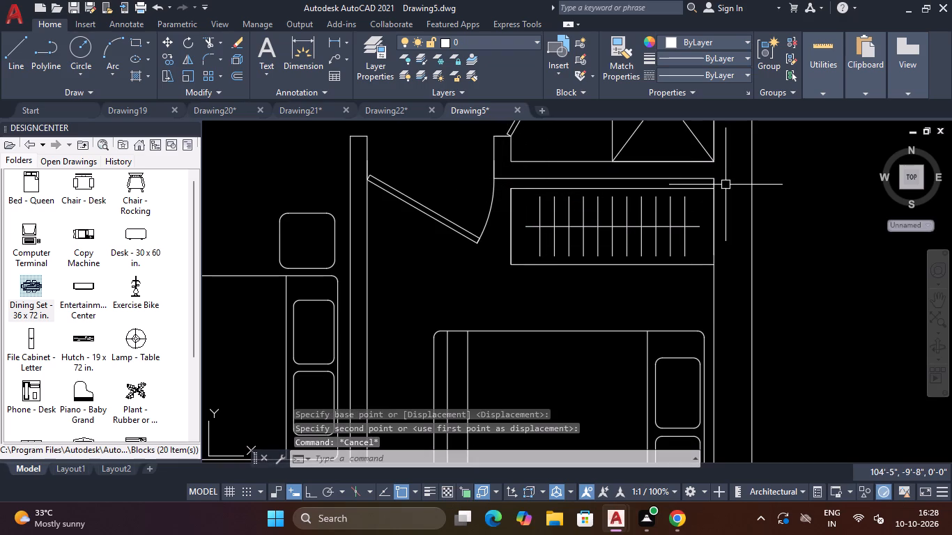
left_click(714, 184)
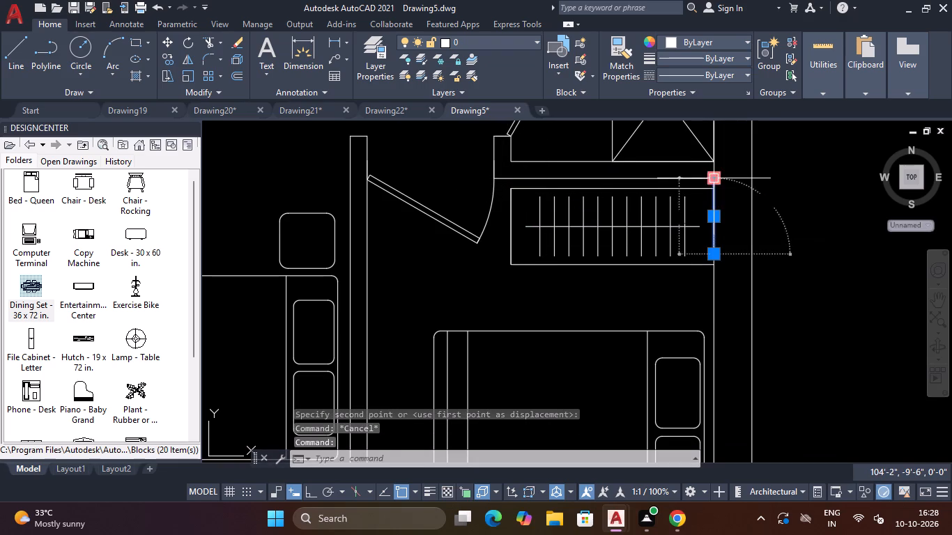
key("m")
key("space")
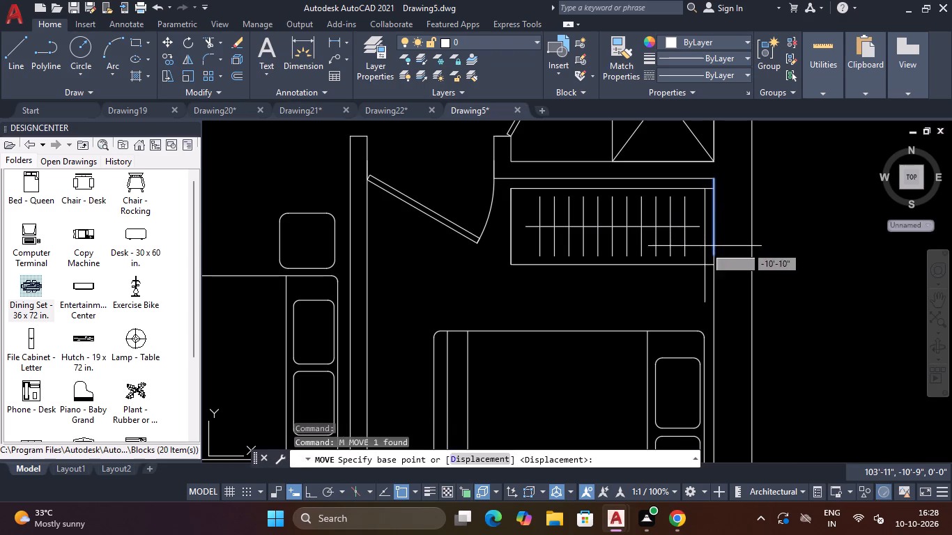
left_click(715, 251)
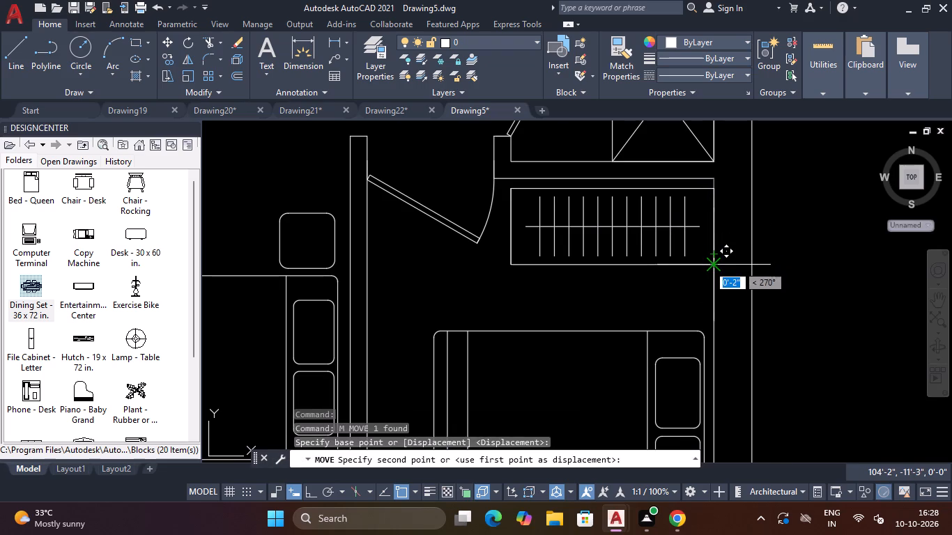
left_click(708, 265)
scroll(708, 265, "down", 3)
scroll(708, 265, "up", 3)
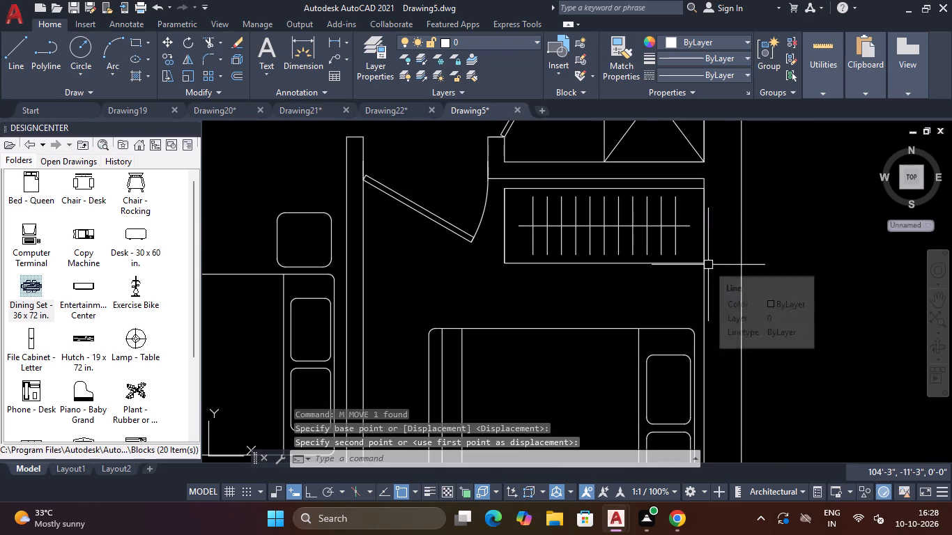
scroll(465, 267, "down", 3)
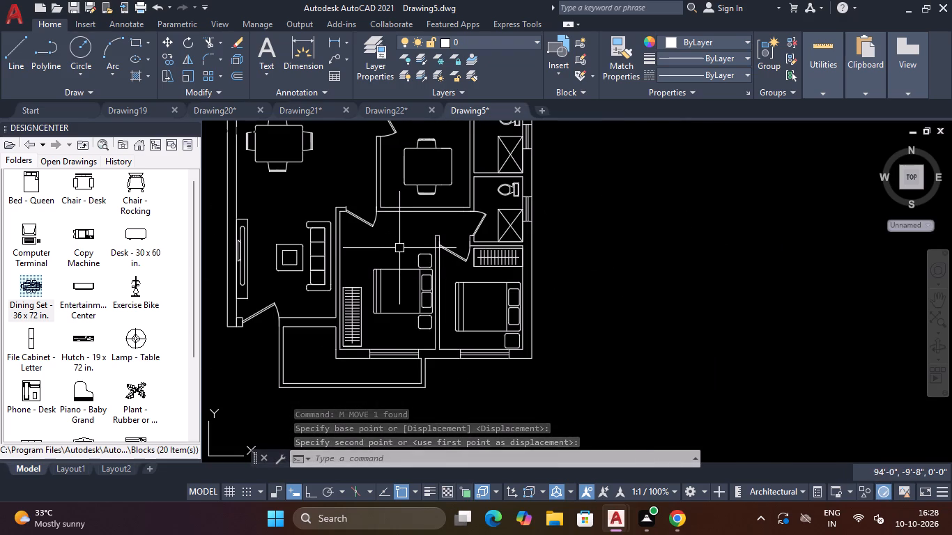
key("Escape")
key("Escape")
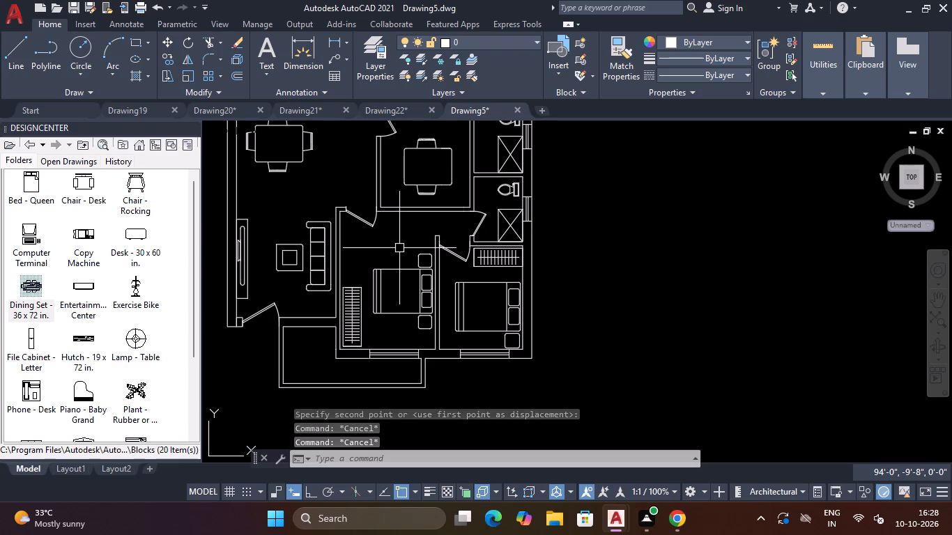
Review the whole floor plan, examining the entrance and porch, the kitchen, the bedrooms and the furniture placement.
scroll(399, 248, "down", 4)
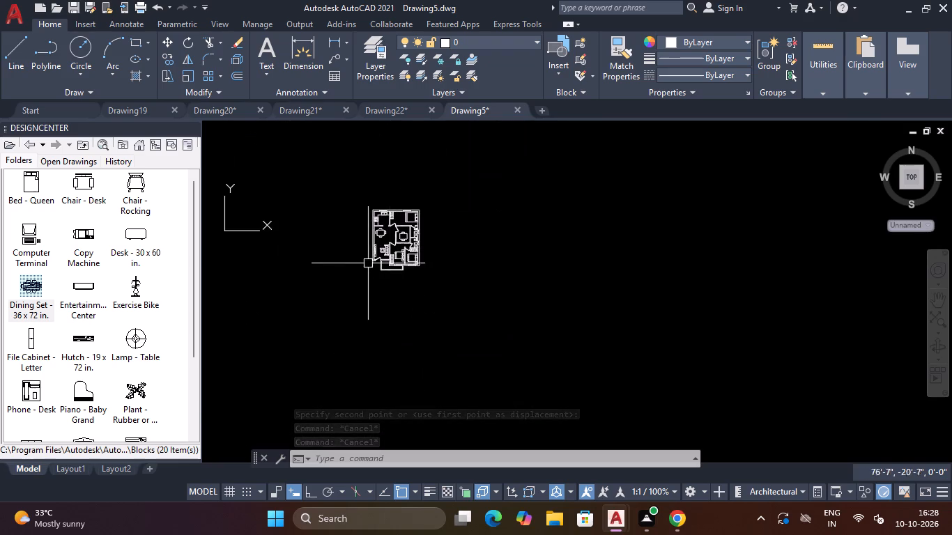
scroll(369, 262, "up", 6)
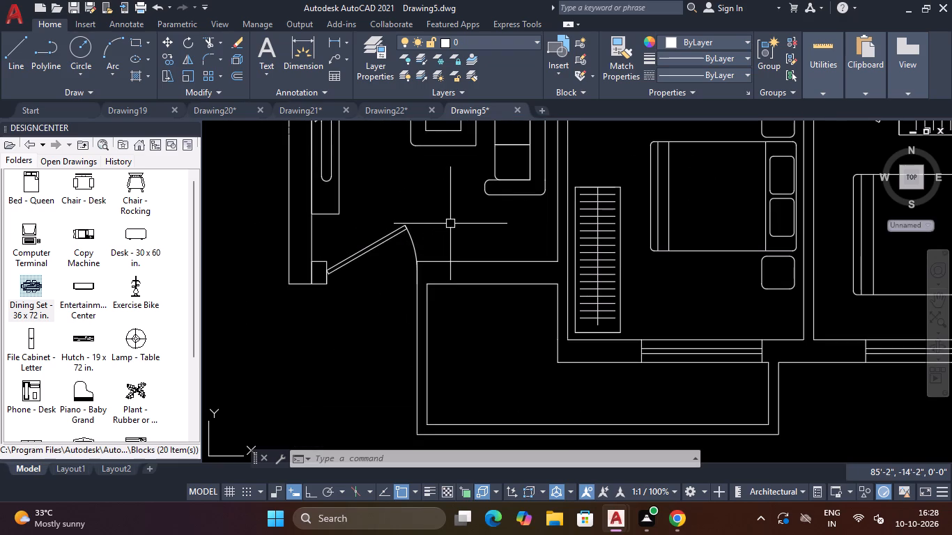
scroll(450, 224, "down", 2)
key("Escape")
key("Escape")
key("Escape")
scroll(456, 261, "down", 4)
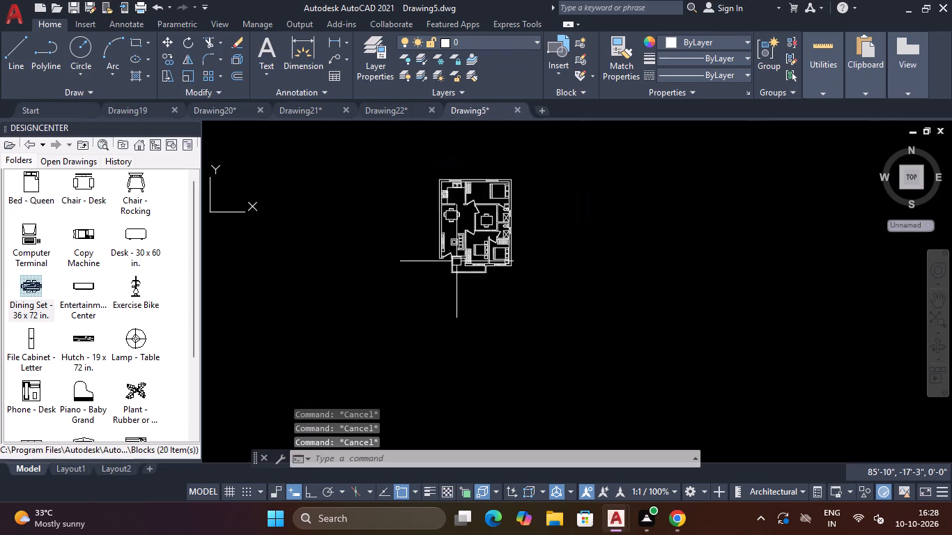
scroll(466, 210, "up", 5)
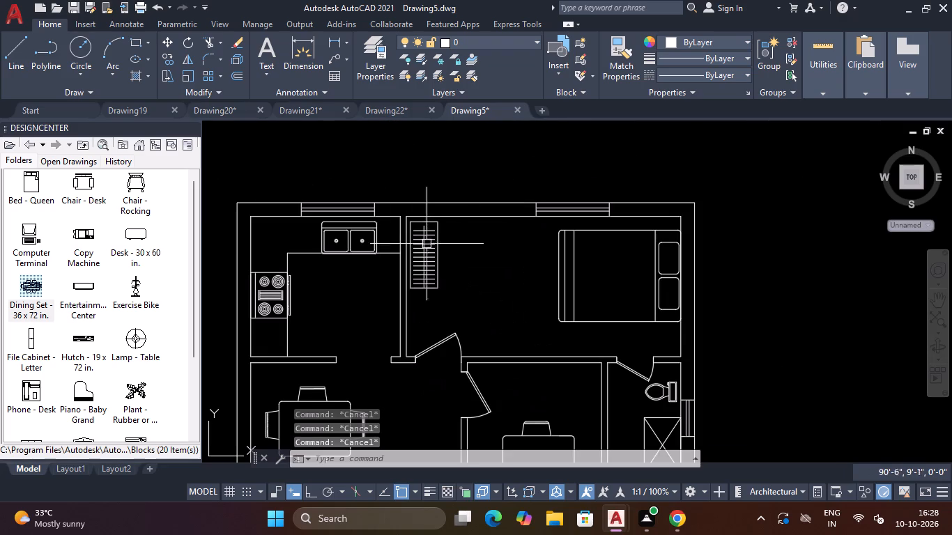
scroll(346, 248, "down", 2)
key("Escape")
key("Escape")
scroll(314, 262, "up", 2)
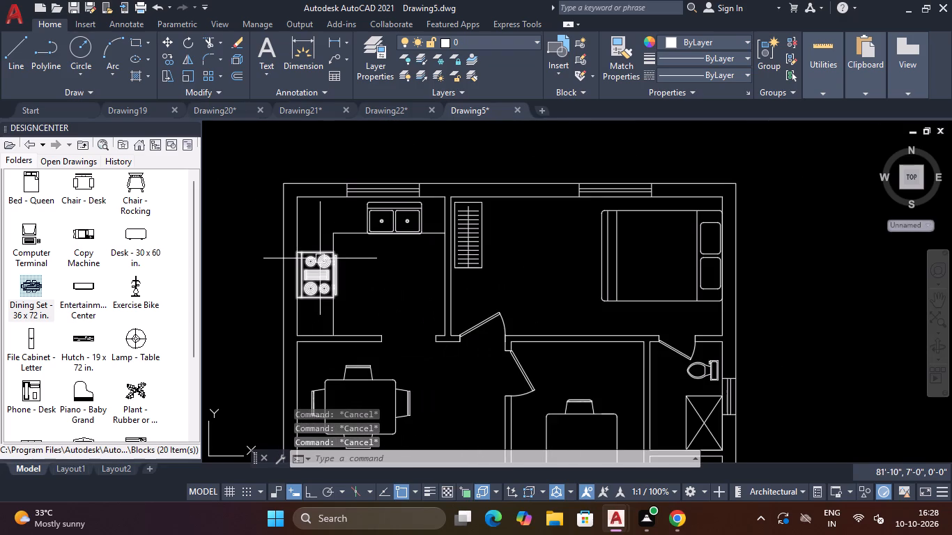
scroll(535, 227, "down", 3)
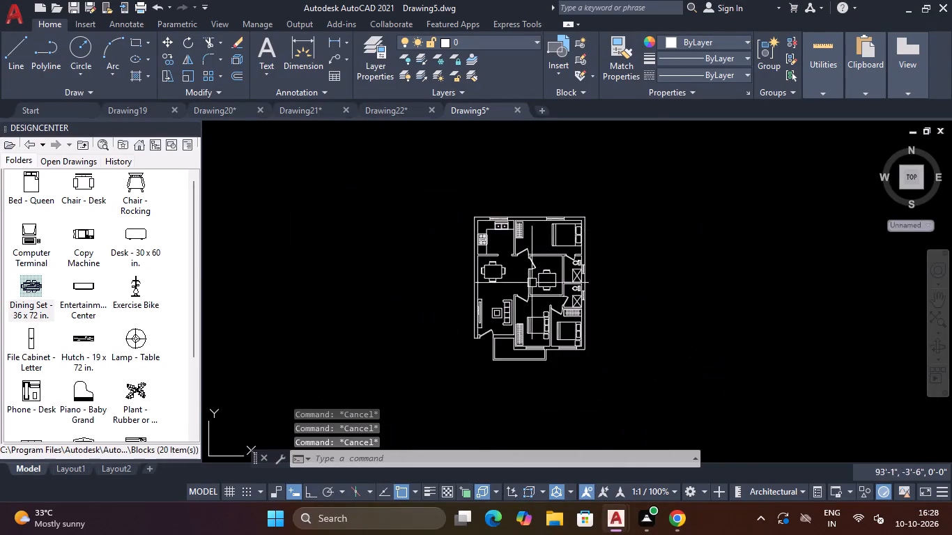
scroll(520, 305, "up", 2)
key("Escape")
key("Escape")
key("Escape")
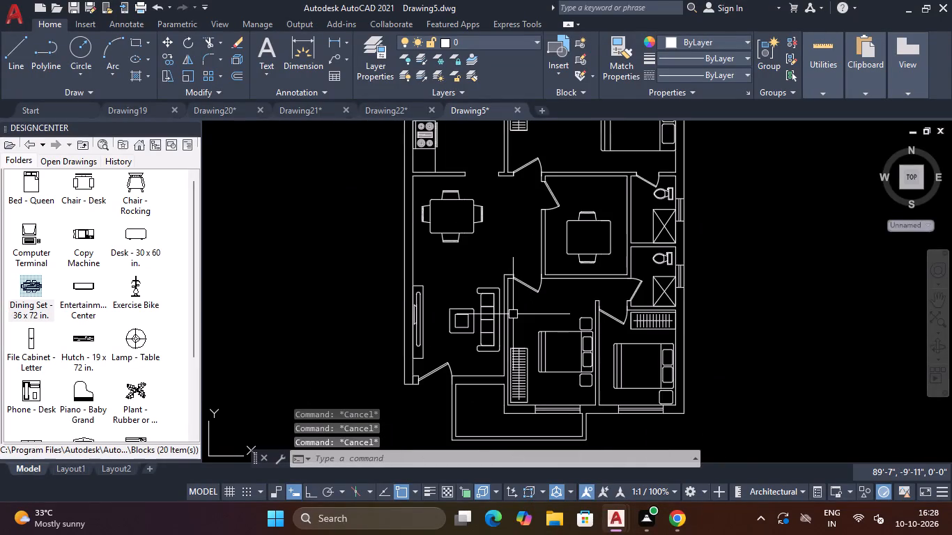
Trim the lines dividing the entrance door's west jamb from the exterior wall so they form one continuous outline.
type("TR")
key("space")
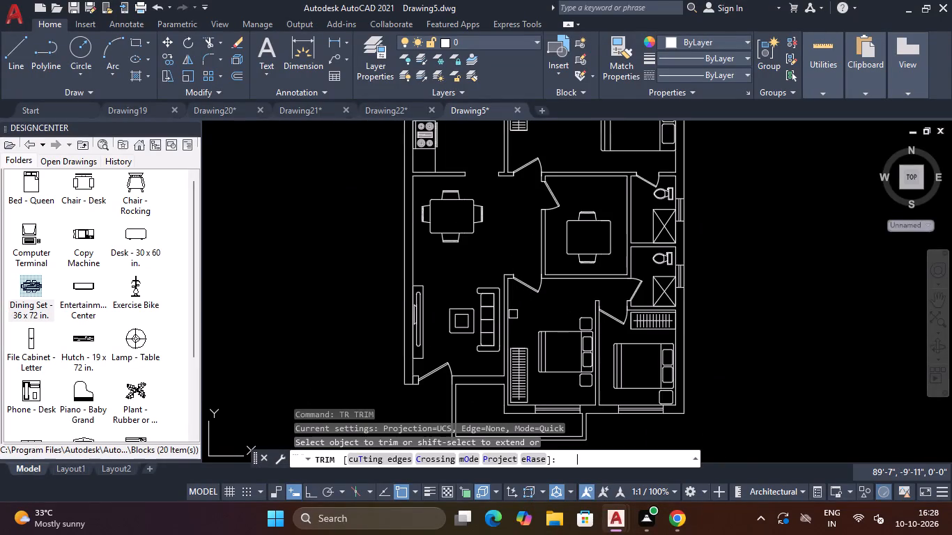
scroll(397, 387, "up", 4)
left_click(489, 331)
left_click(490, 346)
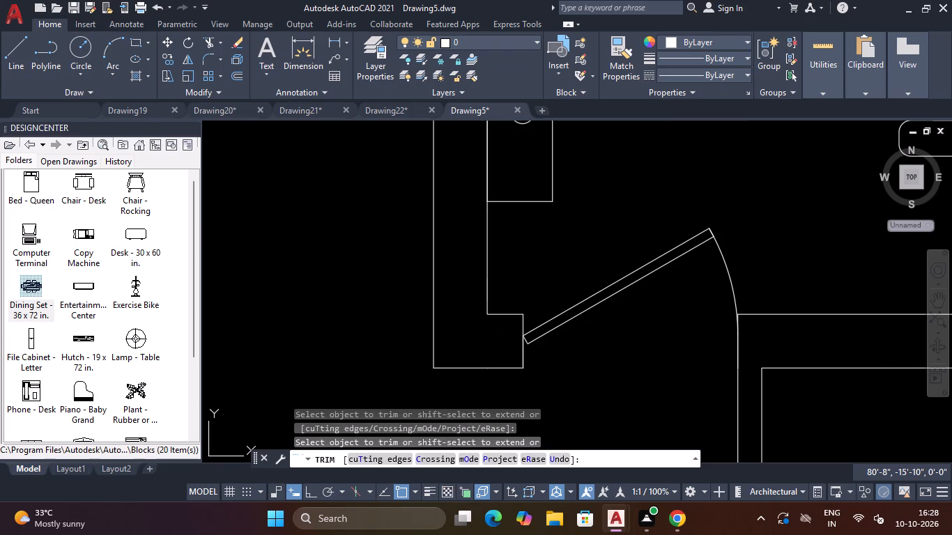
scroll(490, 345, "down", 5)
key("Escape")
key("Escape")
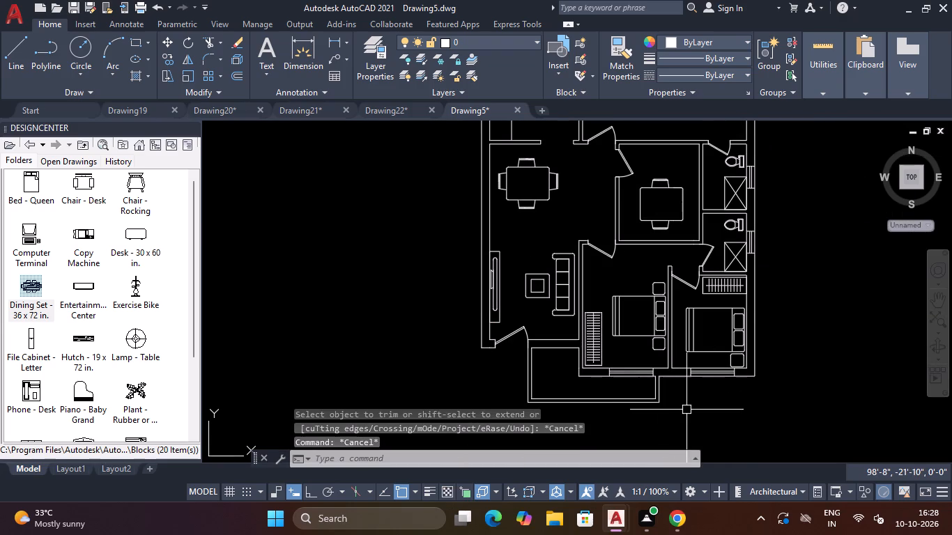
Start a hatch with the SOLID pattern in the dark grey colour 99,100,102.
type("H")
key("space")
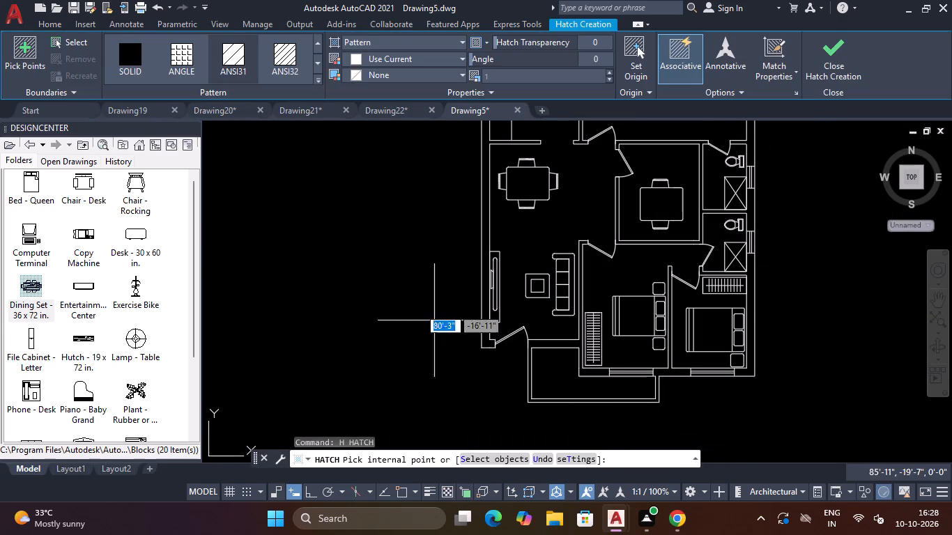
left_click(135, 47)
left_click(445, 60)
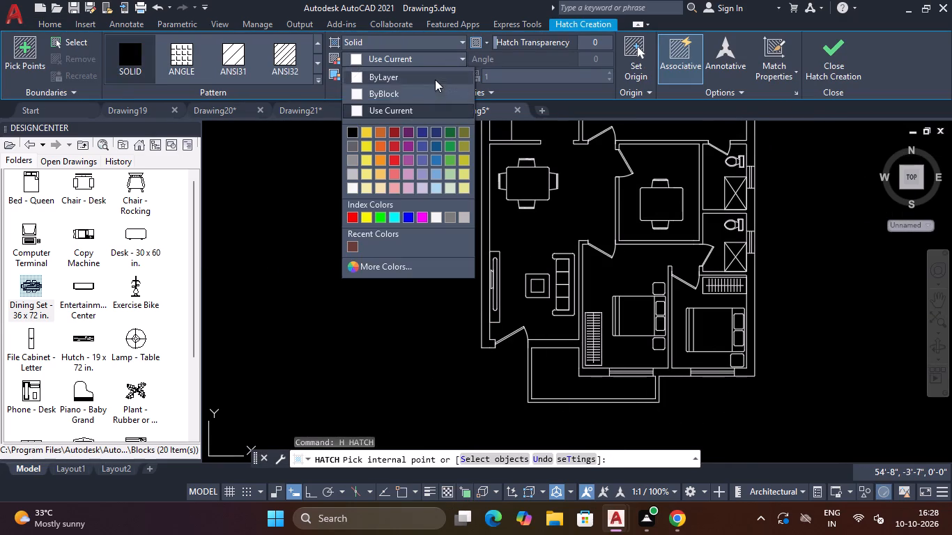
left_click(353, 141)
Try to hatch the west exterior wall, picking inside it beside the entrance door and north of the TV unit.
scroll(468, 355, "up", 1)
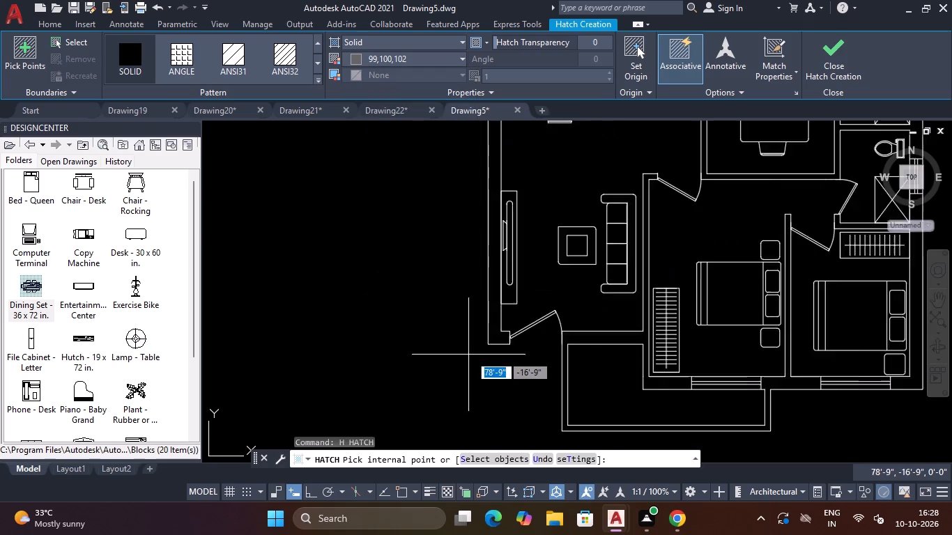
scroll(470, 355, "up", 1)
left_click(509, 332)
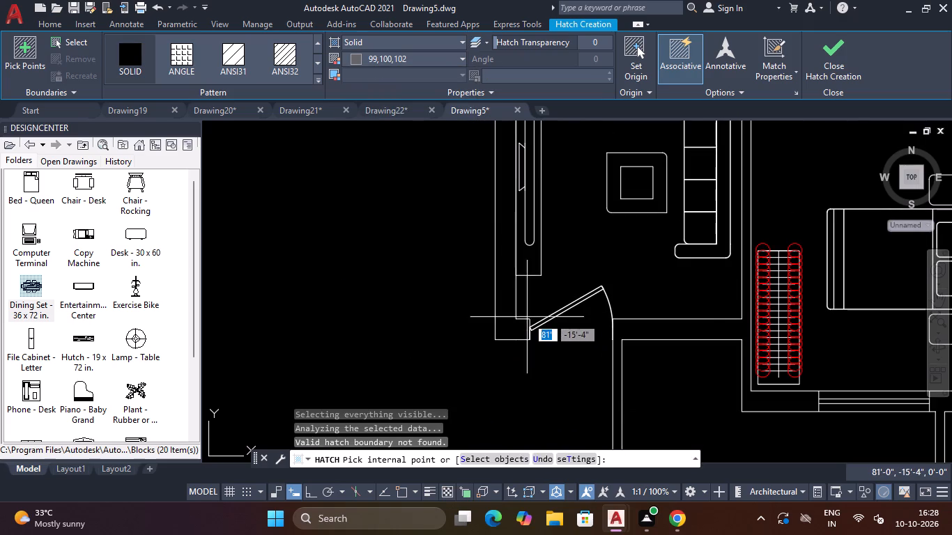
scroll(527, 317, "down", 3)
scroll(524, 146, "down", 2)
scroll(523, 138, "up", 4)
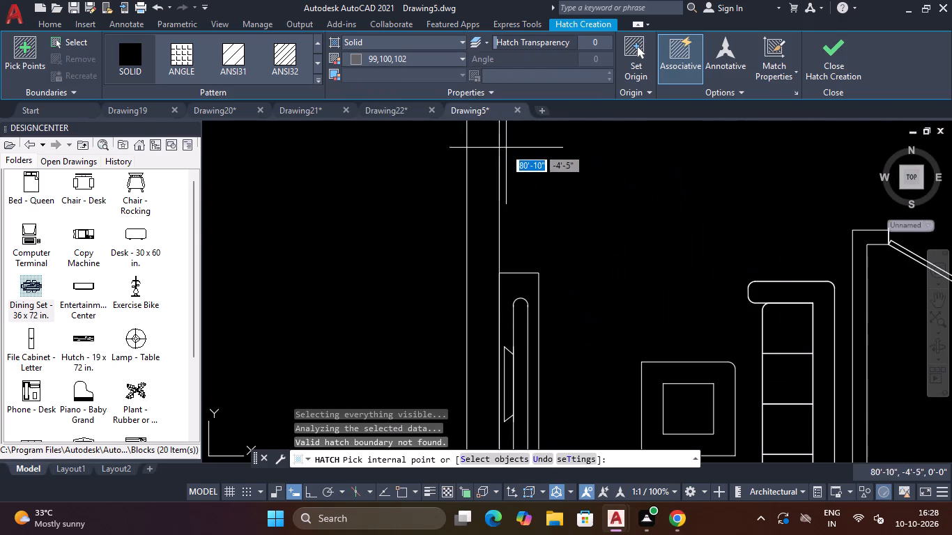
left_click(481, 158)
Fill the connected porch, bedroom partition and south wall area with the solid grey hatch, picking between the two south bedroom windows.
scroll(481, 158, "down", 5)
scroll(544, 219, "up", 4)
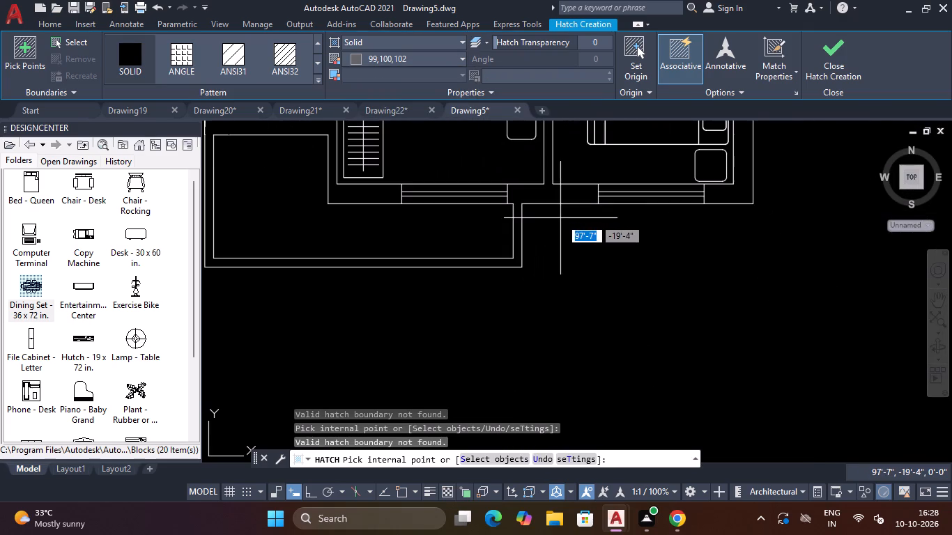
left_click(553, 194)
scroll(553, 194, "down", 3)
key("Escape")
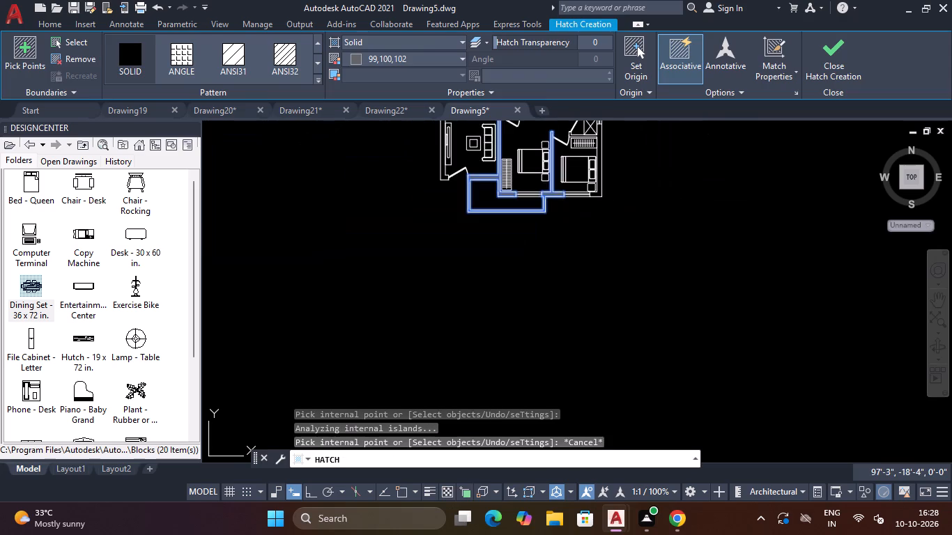
Fill the east exterior wall with the solid grey hatch at the southeast corner, between the bathroom windows and at the northeast corner.
key("space")
scroll(568, 192, "up", 3)
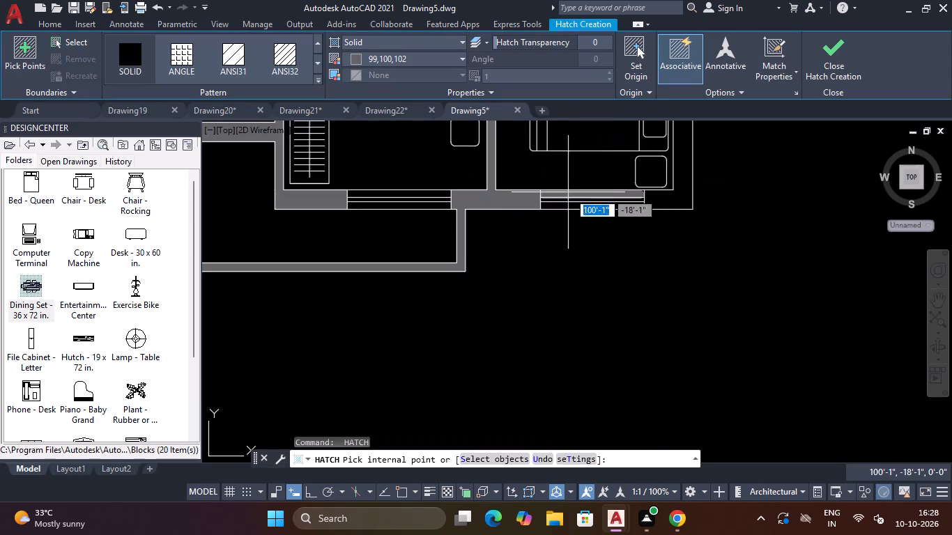
left_click(673, 201)
scroll(673, 201, "down", 5)
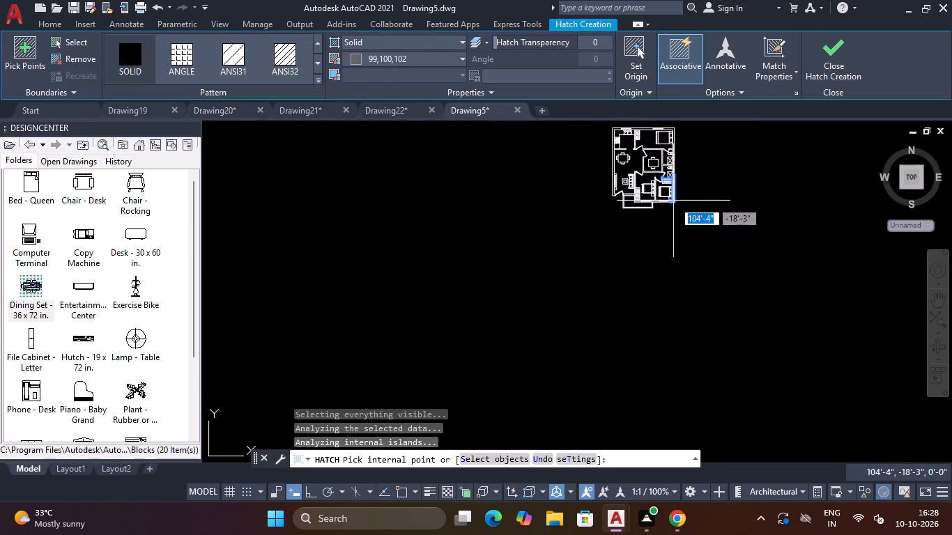
key("Escape")
scroll(675, 142, "up", 4)
key("space")
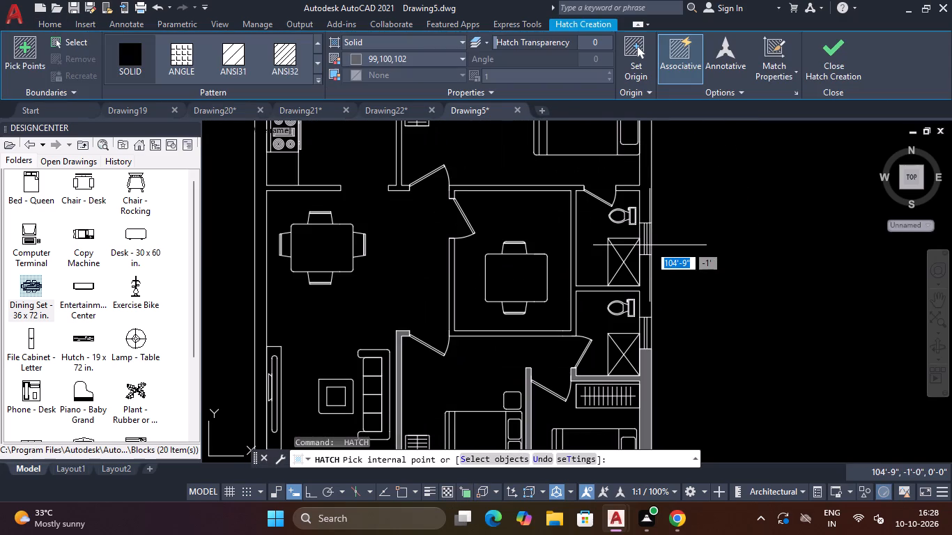
left_click(645, 277)
key("Escape")
scroll(645, 277, "down", 3)
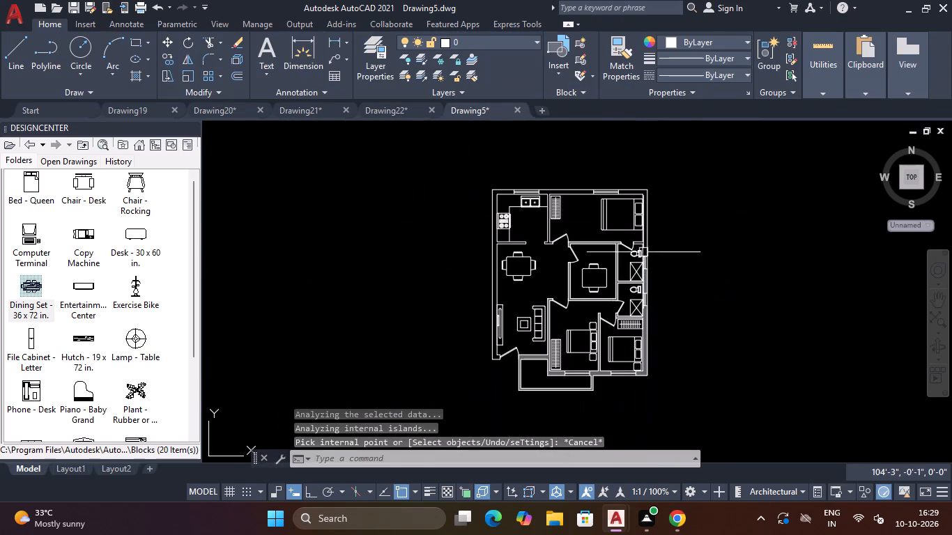
key("space")
scroll(643, 216, "up", 4)
left_click(643, 215)
scroll(643, 215, "down", 5)
key("Escape")
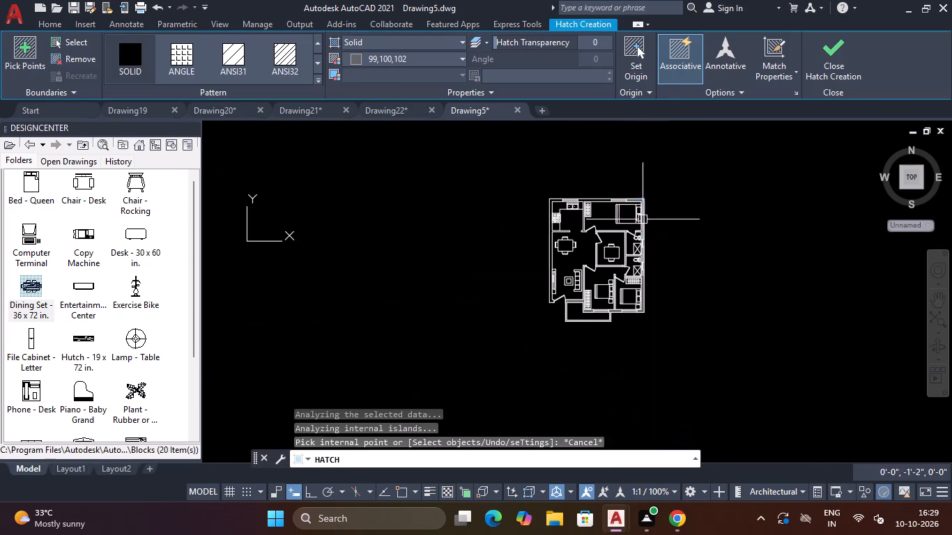
Fill the north wall between the kitchen and bedroom windows, with its connected interior partitions, with the solid grey hatch.
scroll(611, 198, "up", 4)
key("space")
left_click(567, 208)
scroll(567, 208, "down", 4)
key("Escape")
Fill the northwest corner and west exterior wall with the solid grey hatch, picking inside the wall beside the living room.
key("space")
scroll(512, 201, "up", 4)
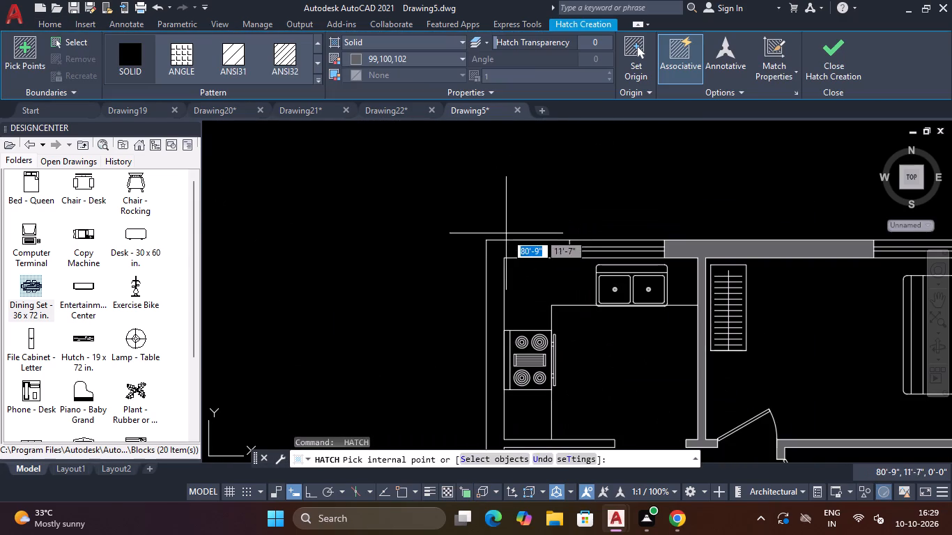
left_click(502, 251)
scroll(500, 261, "down", 5)
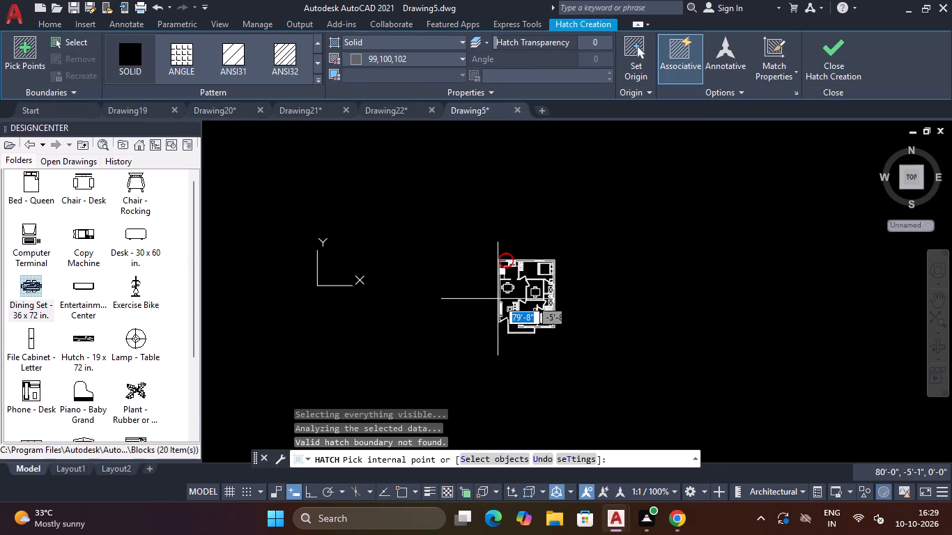
scroll(498, 309, "up", 5)
left_click(484, 347)
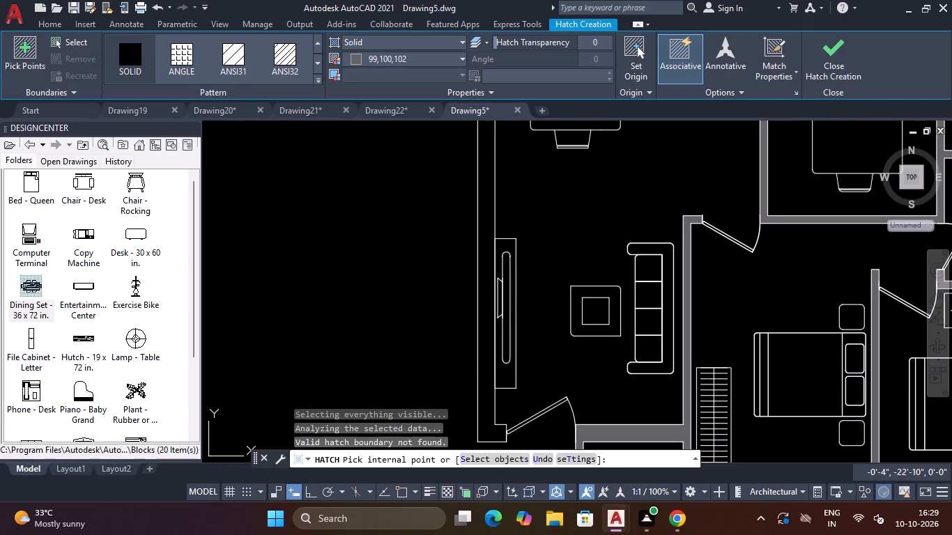
scroll(484, 347, "down", 5)
key("Escape")
Examine the wall hatching across the whole floor plan, including the north bedroom walls and the porch area.
scroll(516, 295, "up", 4)
scroll(463, 354, "down", 2)
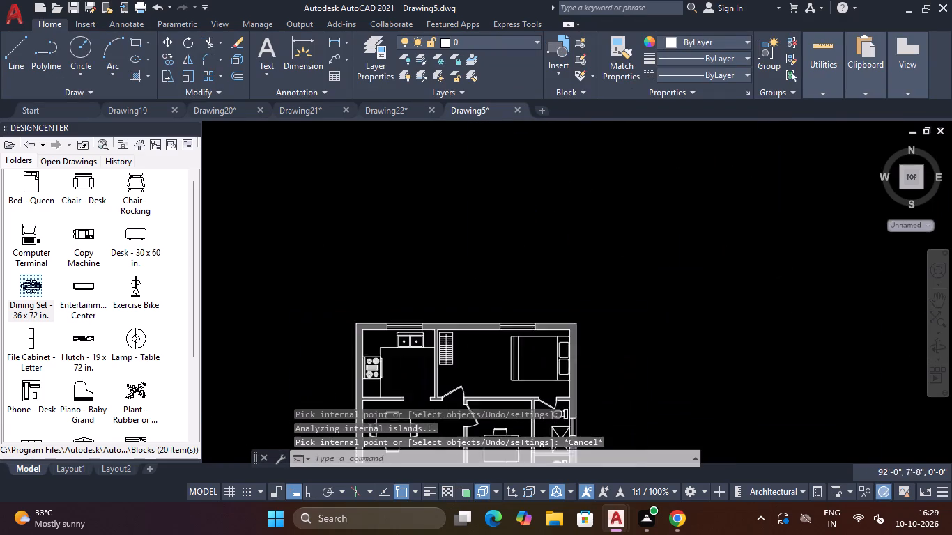
scroll(461, 357, "down", 1)
scroll(452, 369, "up", 5)
scroll(473, 340, "down", 5)
scroll(471, 352, "up", 5)
scroll(475, 357, "down", 5)
scroll(466, 369, "up", 4)
scroll(466, 369, "down", 7)
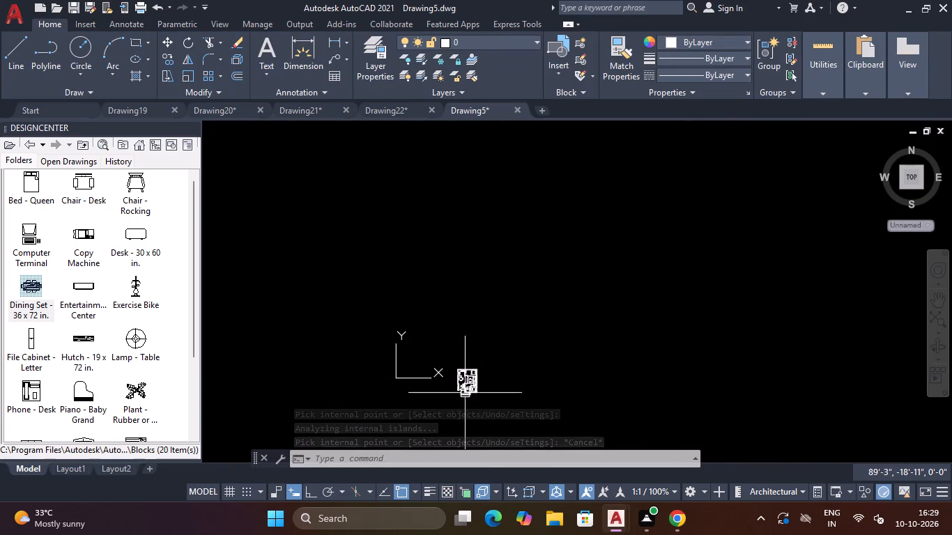
scroll(465, 408, "up", 4)
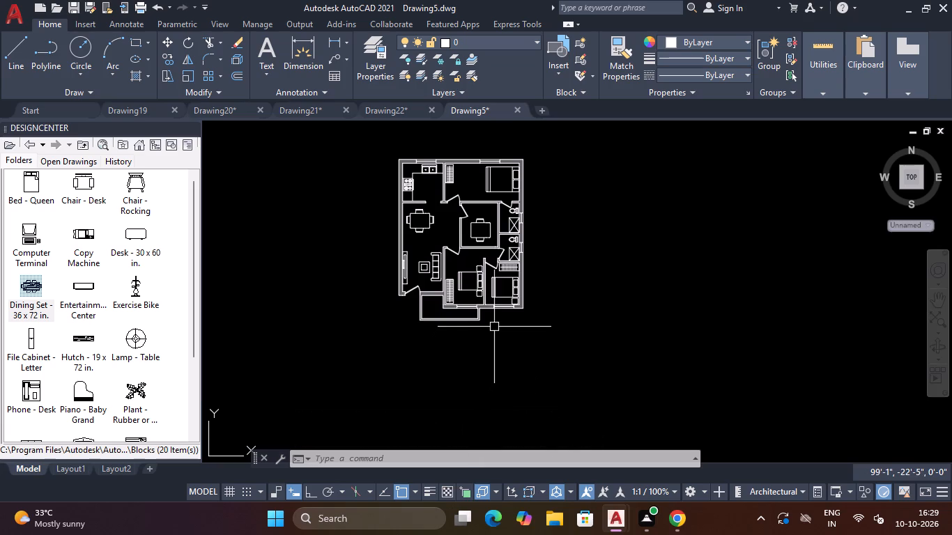
key("Escape")
key("Escape")
key("Escape")
key("Escape")
key("Escape")
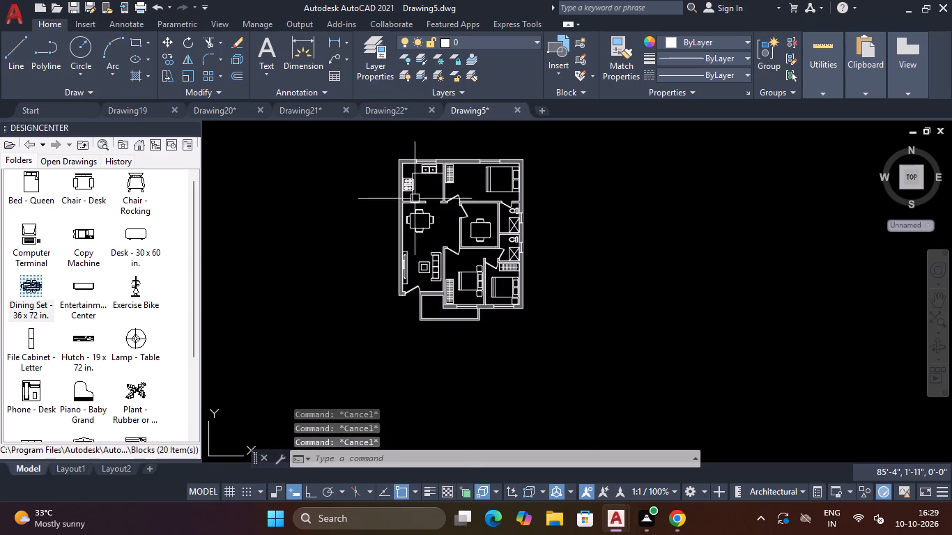
scroll(438, 151, "up", 2)
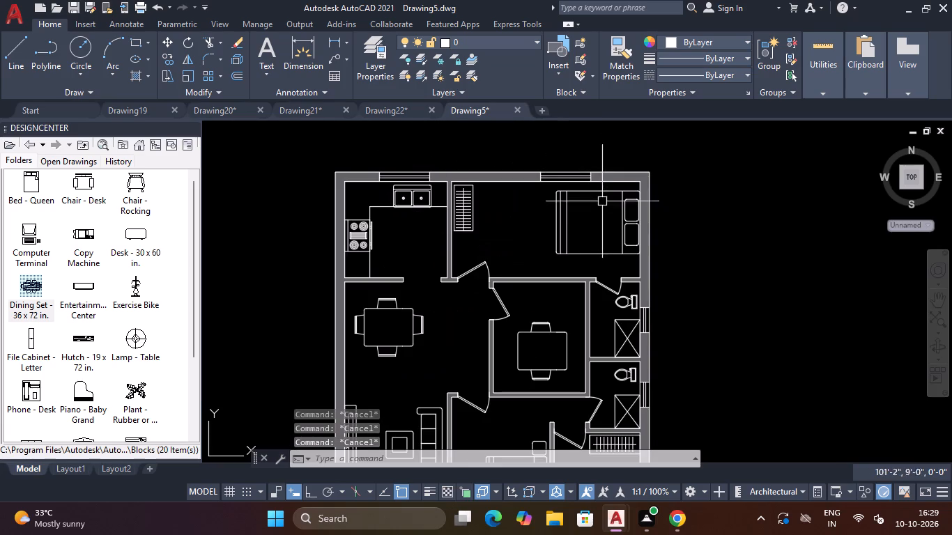
scroll(567, 164, "up", 2)
key("Escape")
key("Escape")
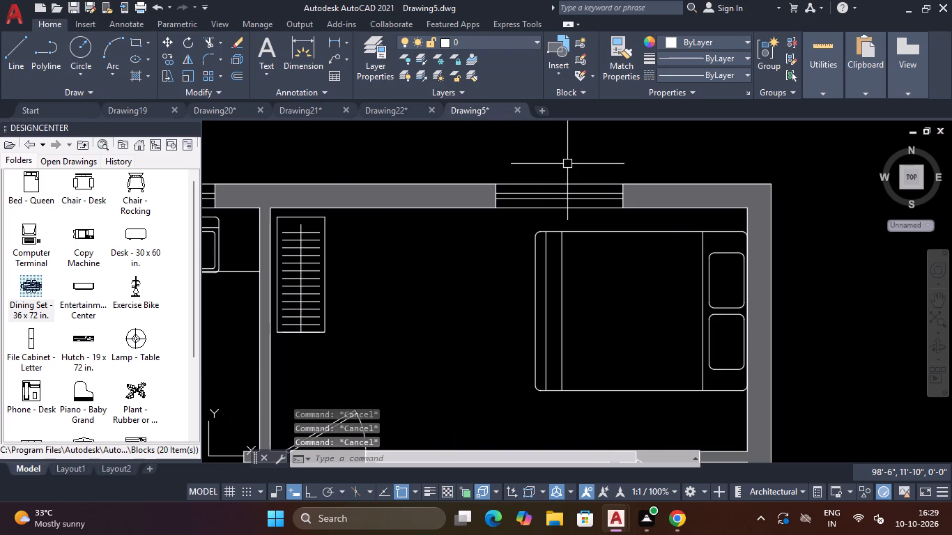
scroll(567, 164, "down", 3)
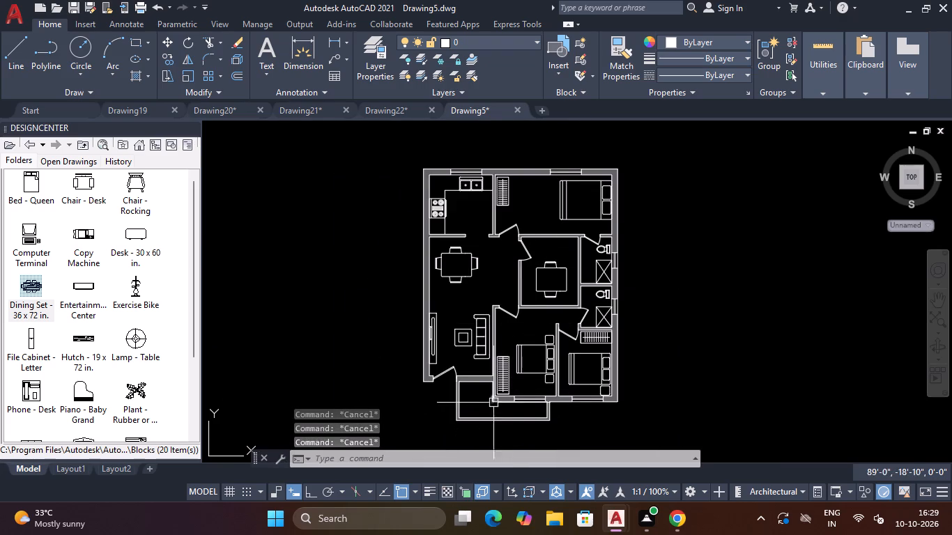
scroll(484, 406, "up", 1)
Insert the Plant - Rubber or Philodendron block in the empty space west of the entrance door.
scroll(113, 292, "down", 3)
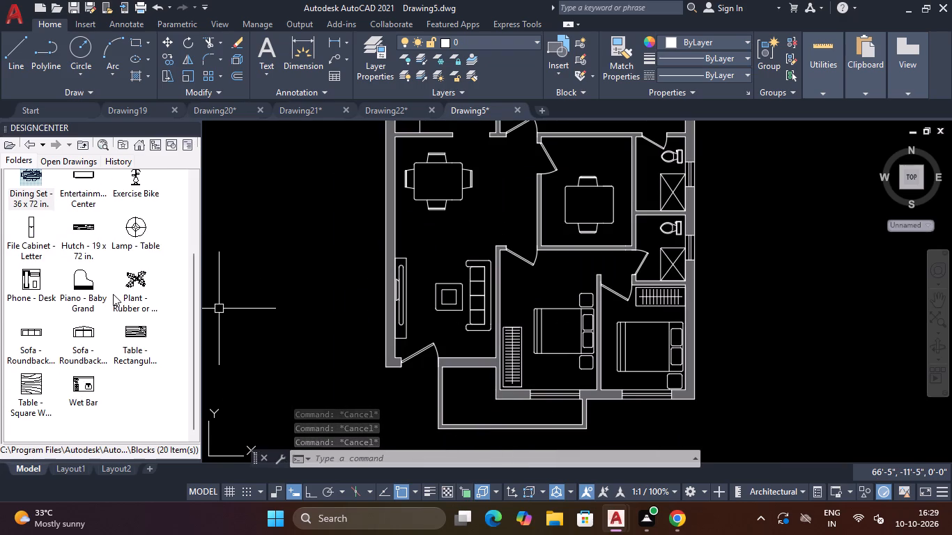
left_click_drag(130, 281, 327, 327)
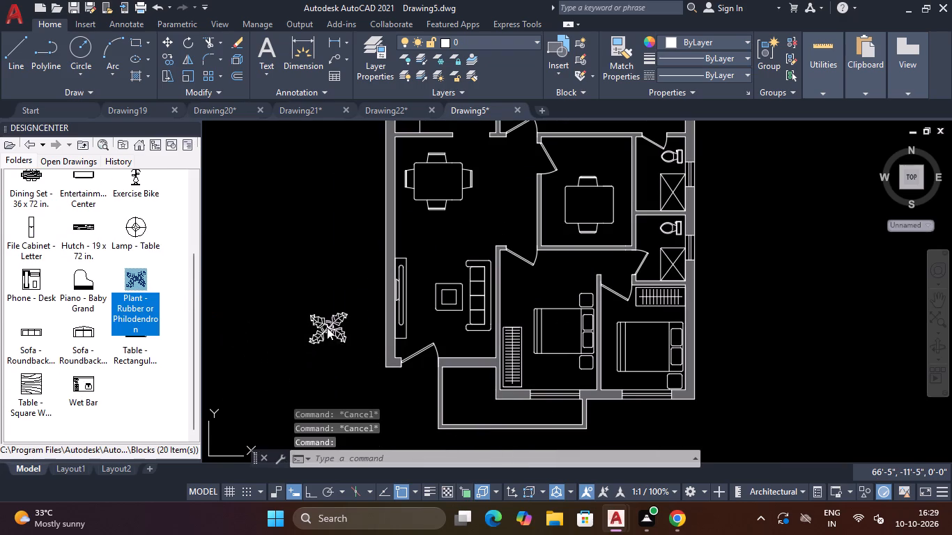
key("Escape")
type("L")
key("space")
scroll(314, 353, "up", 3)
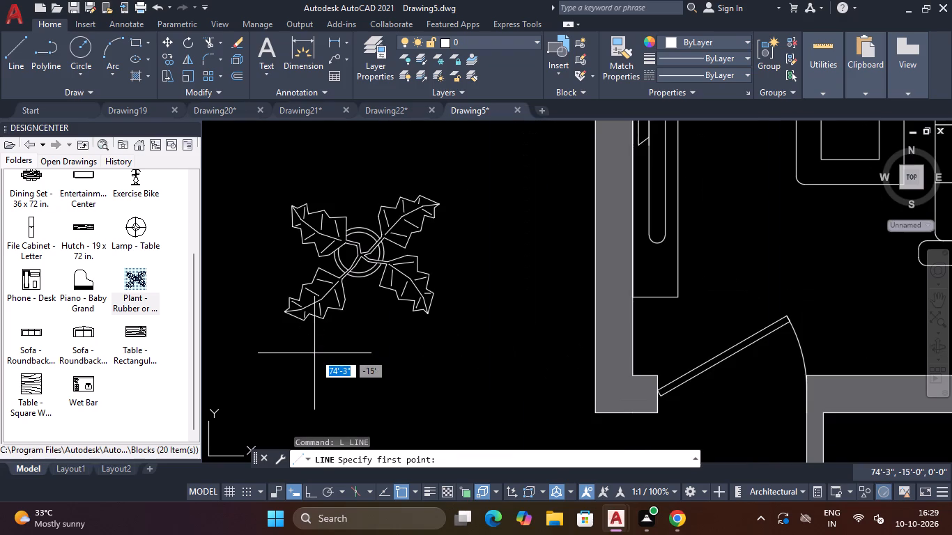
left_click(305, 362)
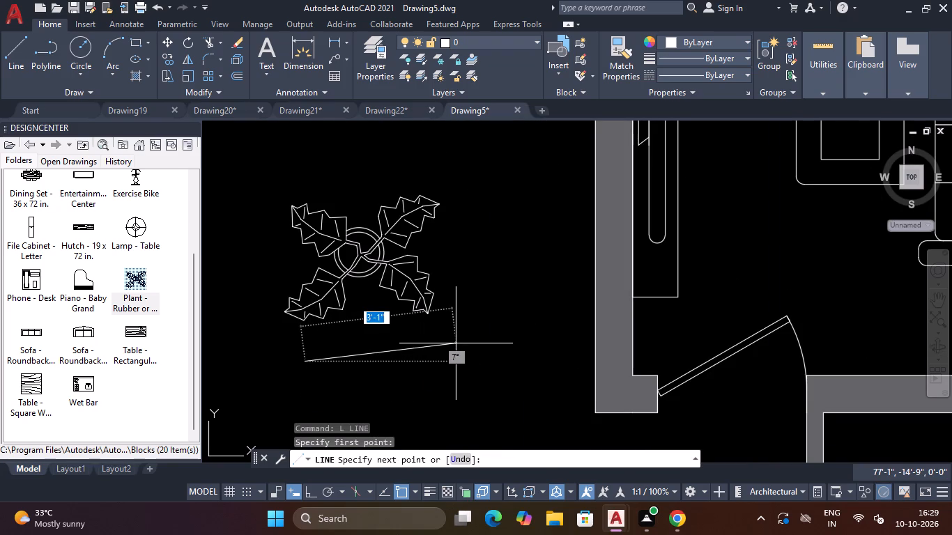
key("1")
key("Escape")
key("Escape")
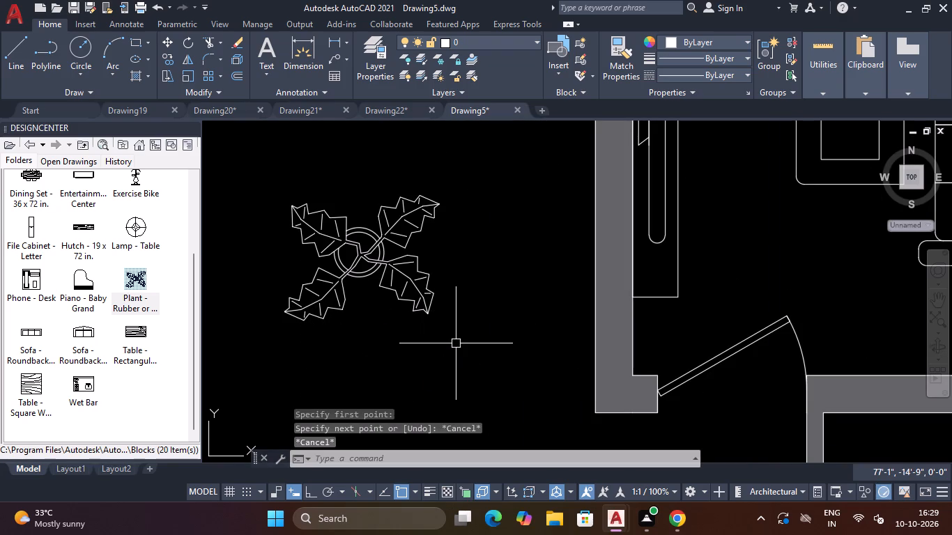
With Ortho on, draw a horizontal 1'6" reference line just below the plant.
key("F8")
key("space")
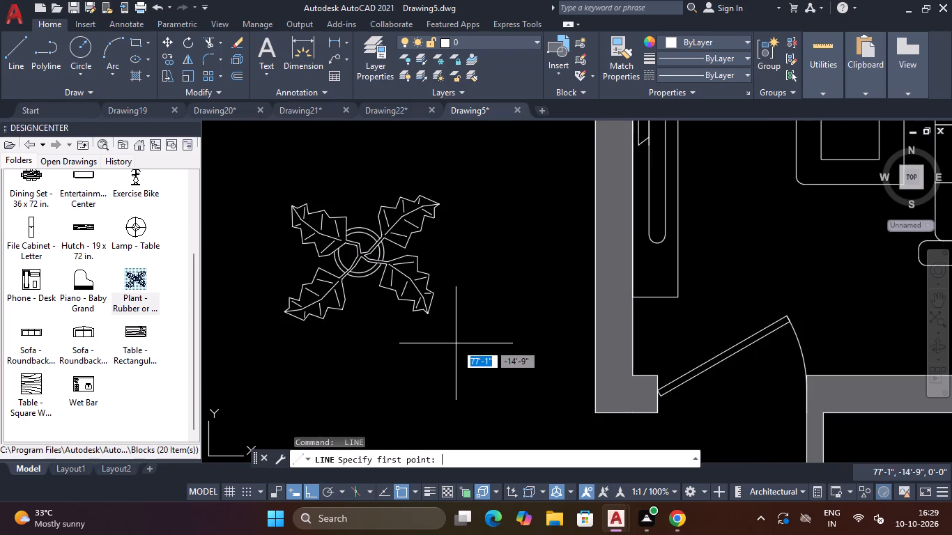
left_click(289, 367)
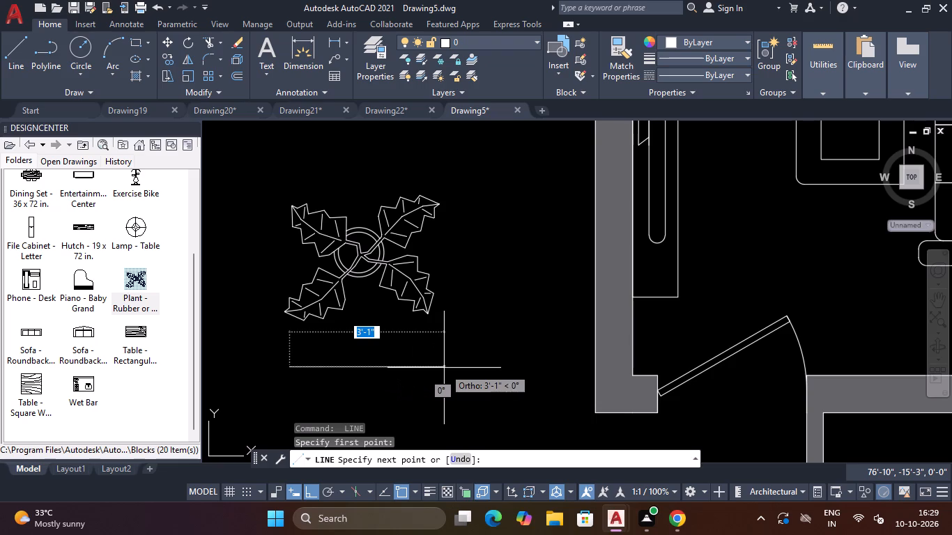
type("1'")
type("6\"")
key("Return")
key("Escape")
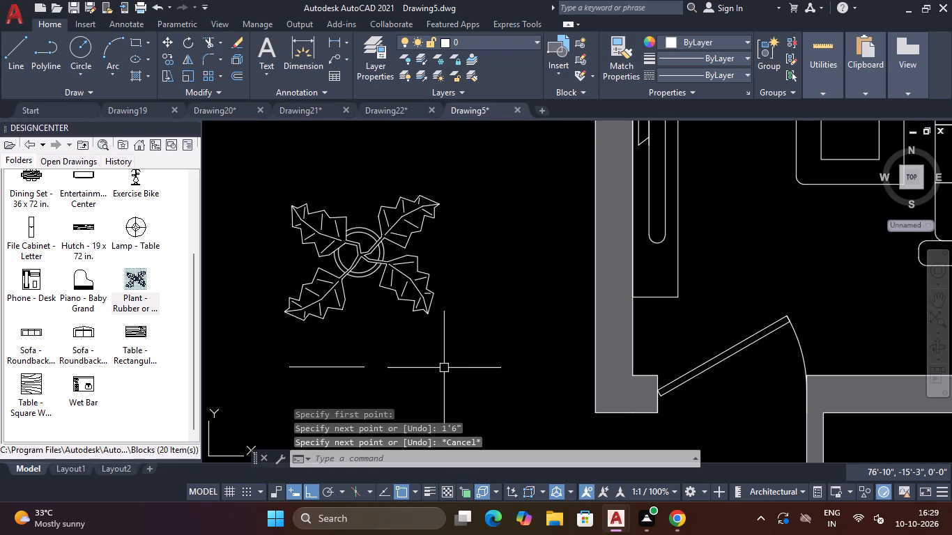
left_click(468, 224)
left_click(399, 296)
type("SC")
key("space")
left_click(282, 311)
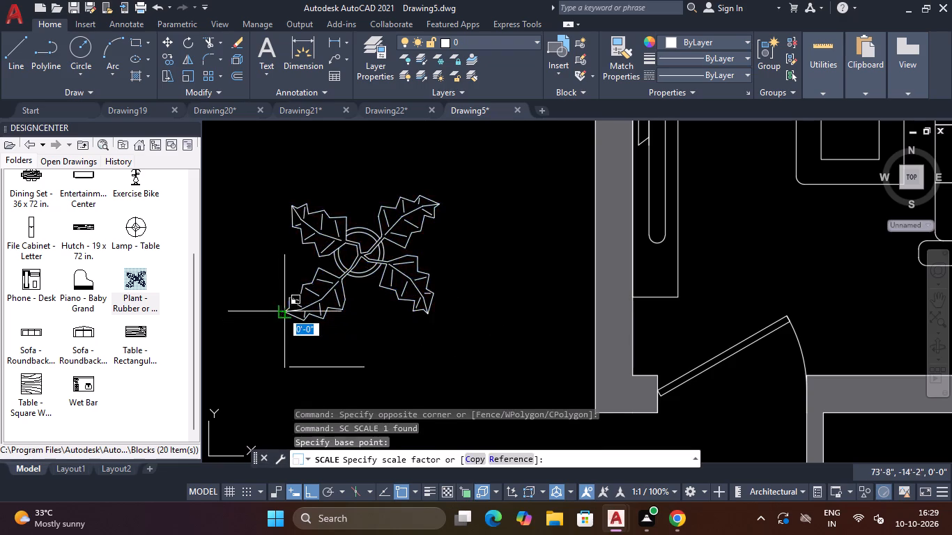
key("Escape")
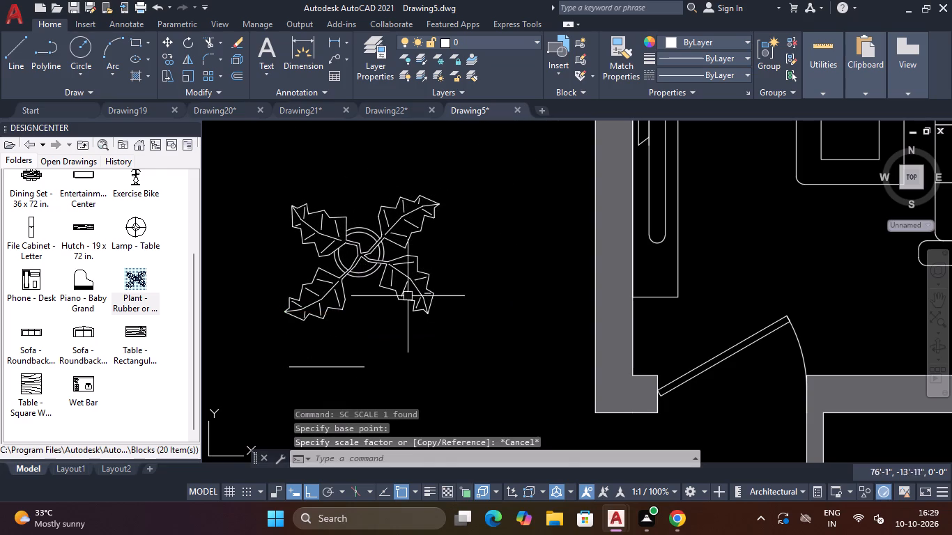
Scale the plant by reference from the line's west end, matching its diagonal leaf-tip span to the 1'6" line.
left_click(466, 197)
left_click(411, 238)
type("SC")
key("space")
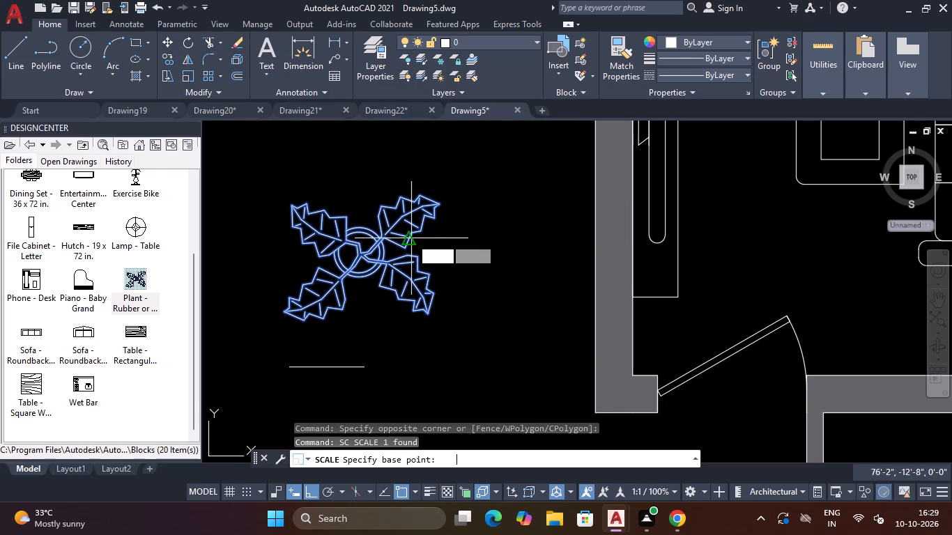
left_click(286, 364)
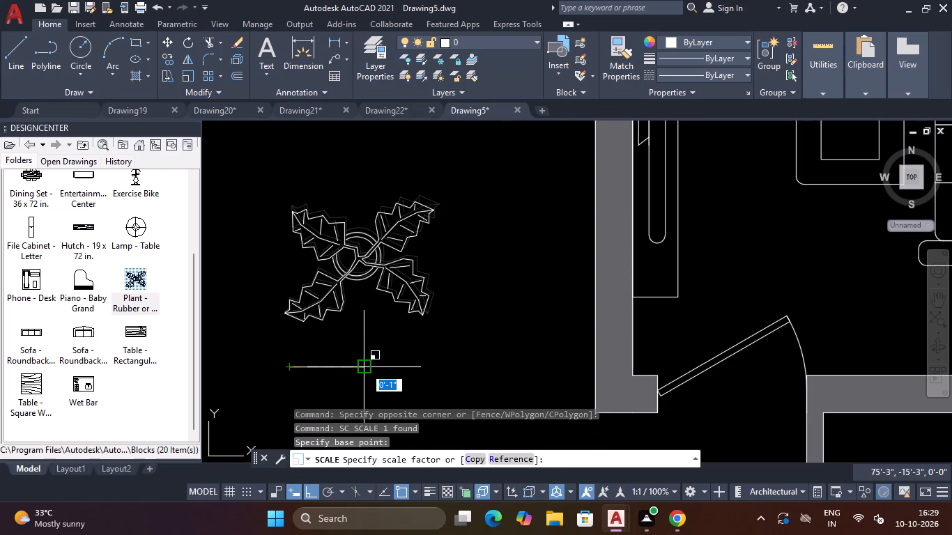
type("R")
key("space")
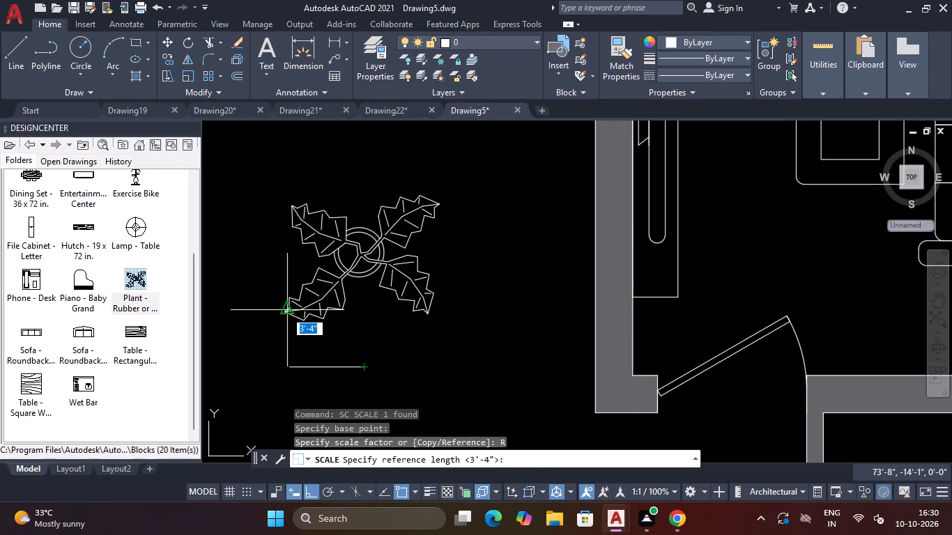
left_click(282, 310)
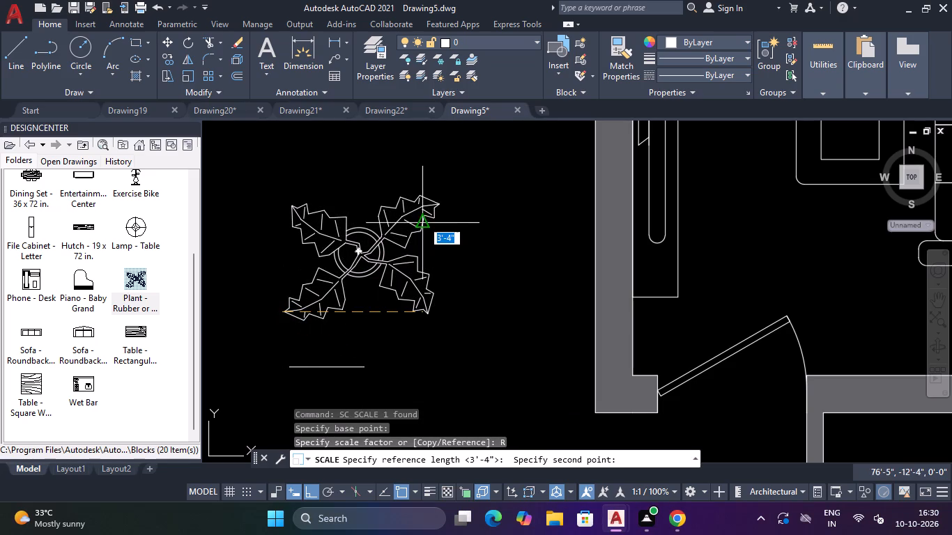
left_click(439, 203)
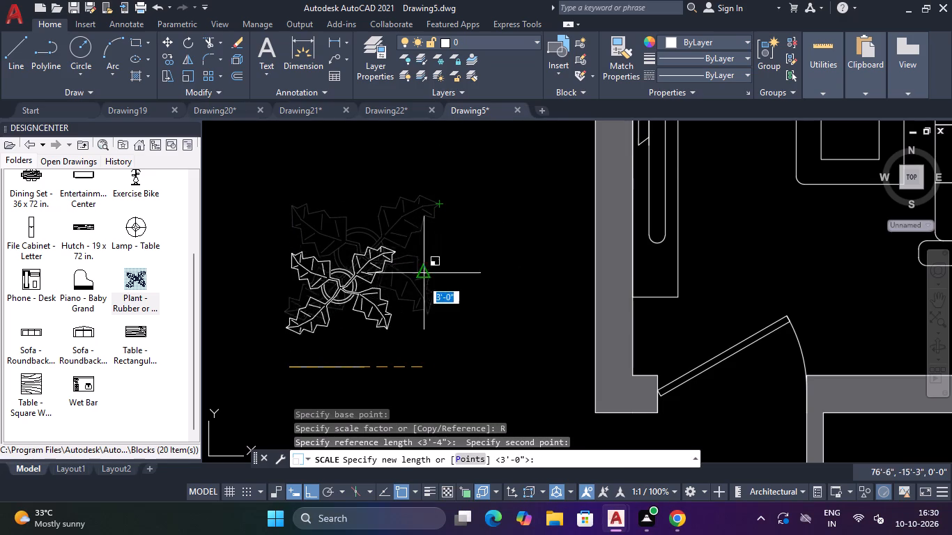
left_click(363, 365)
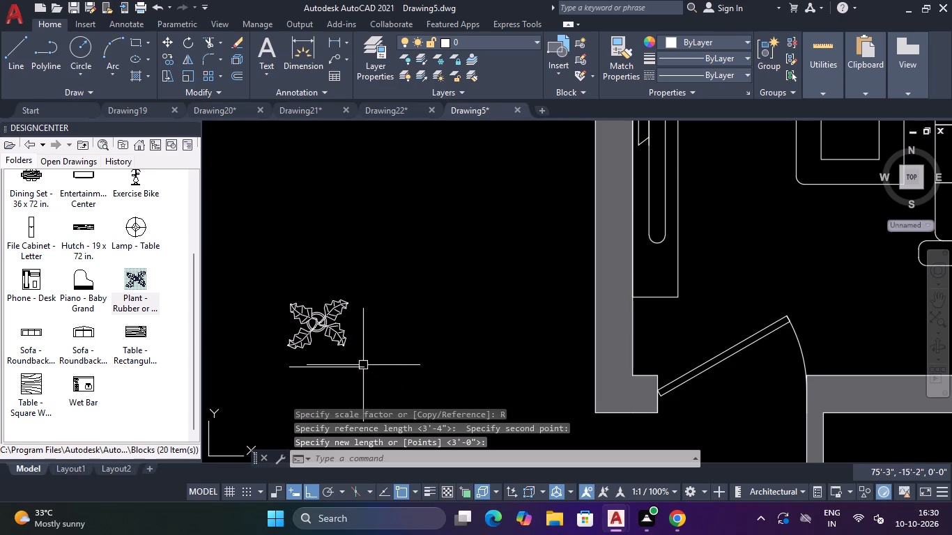
With Ortho off, move the scaled plant from its centre into the northwest corner of the porch.
left_click(363, 271)
left_click(277, 331)
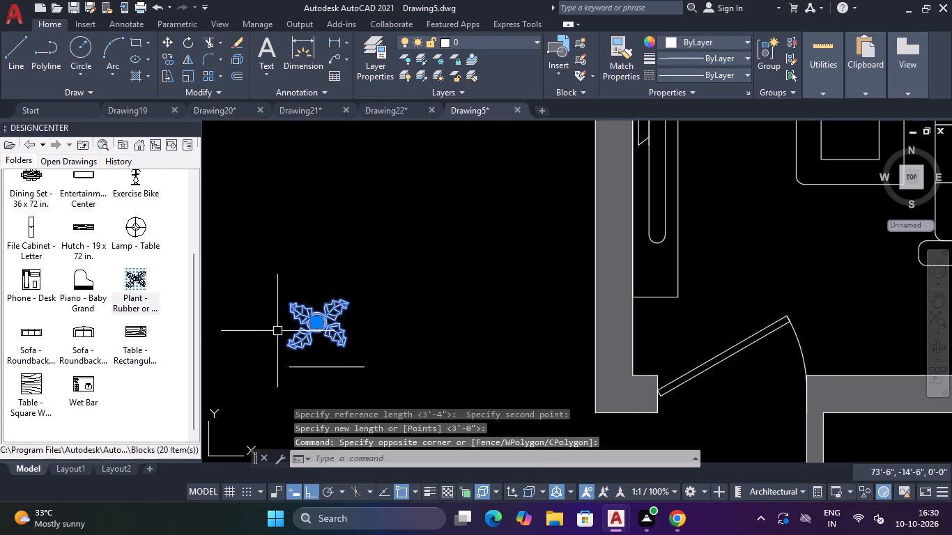
type("M")
key("space")
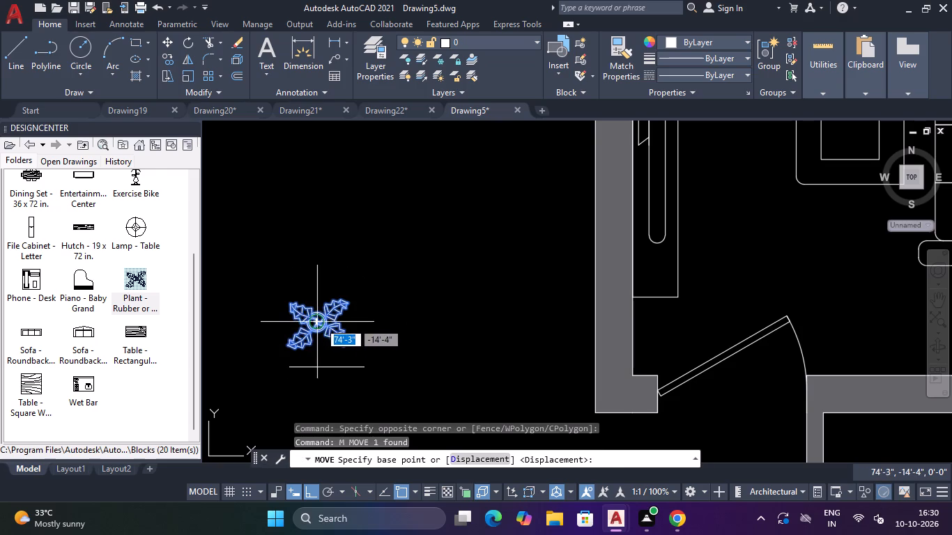
left_click(319, 322)
scroll(333, 324, "down", 3)
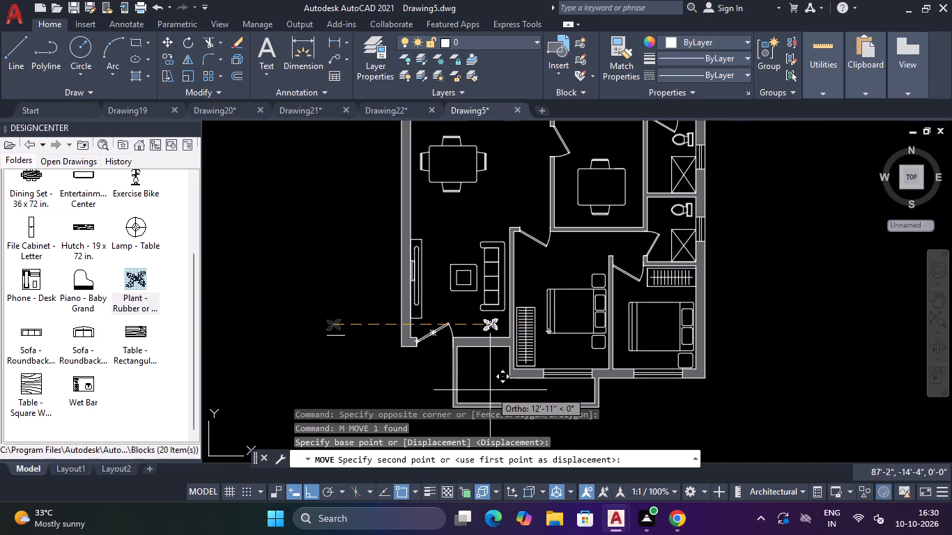
key("F8")
scroll(485, 375, "up", 2)
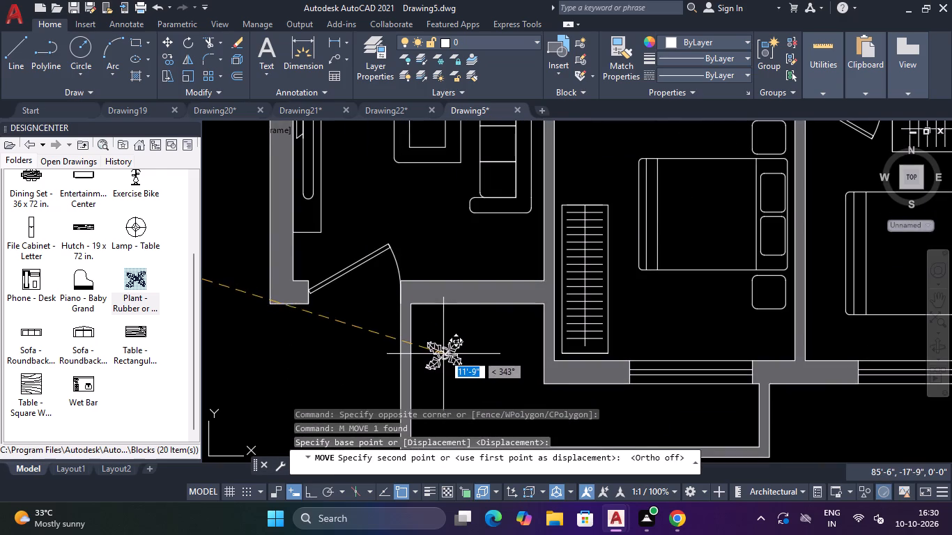
left_click(442, 330)
Copy the porch plant to the east end, the southwest corner and the middle of the porch's south side.
scroll(464, 354, "down", 4)
scroll(466, 352, "up", 4)
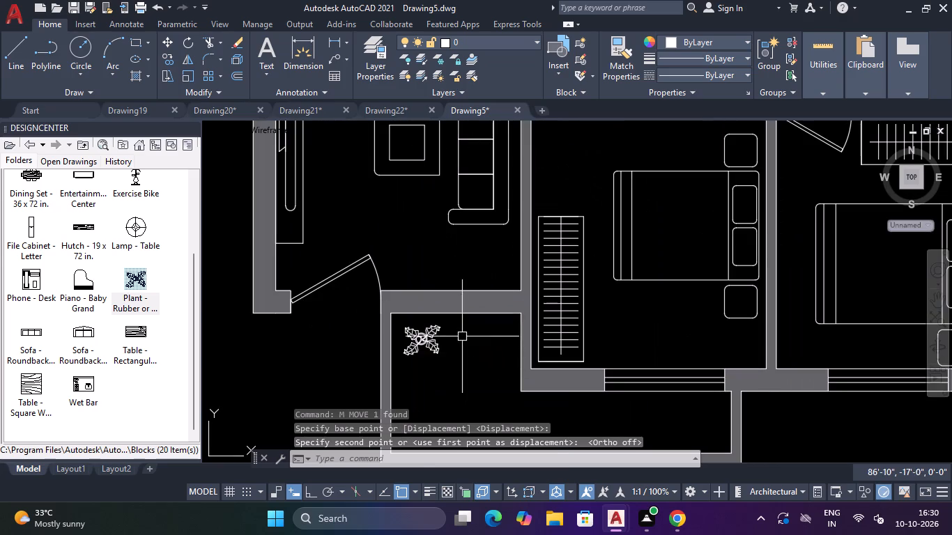
left_click(461, 336)
left_click(412, 355)
type("CO")
key("Return")
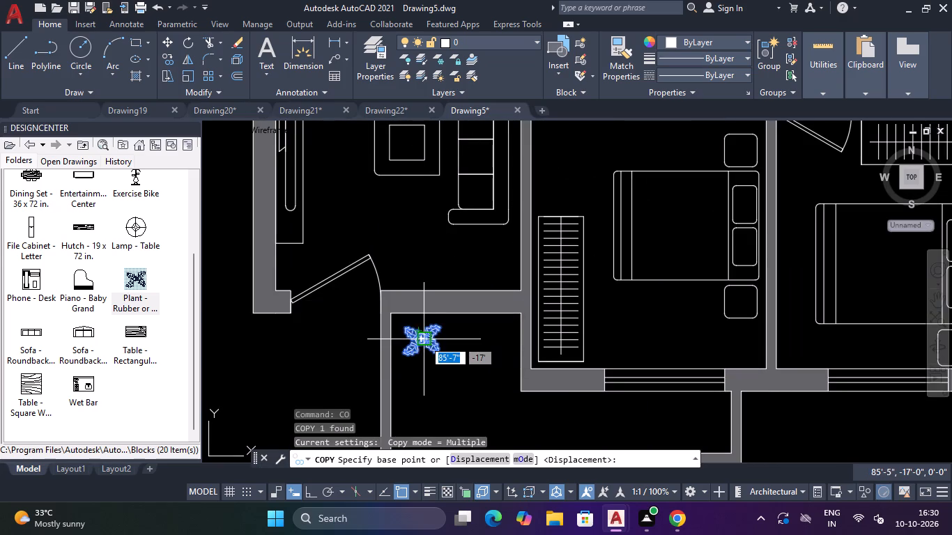
left_click(421, 341)
scroll(429, 349, "down", 3)
scroll(491, 368, "up", 3)
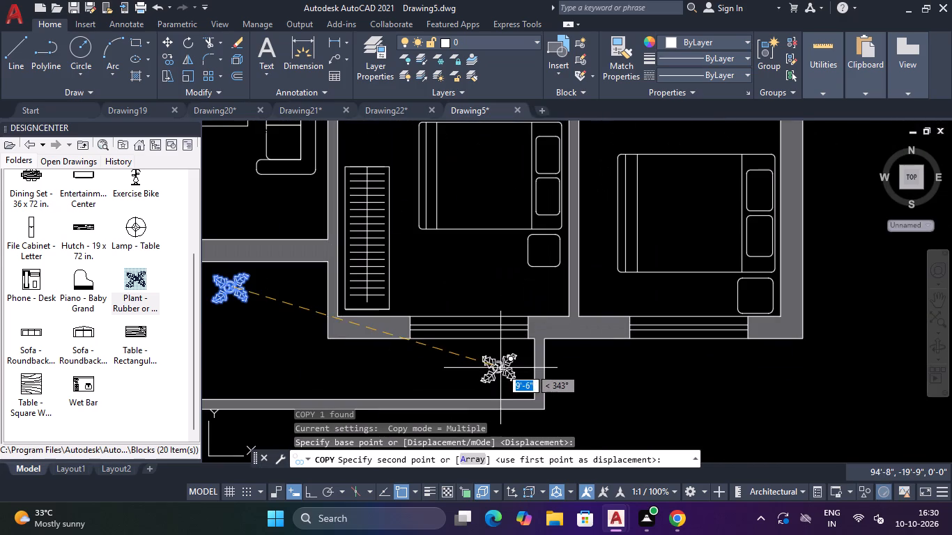
left_click(507, 364)
scroll(272, 373, "down", 1)
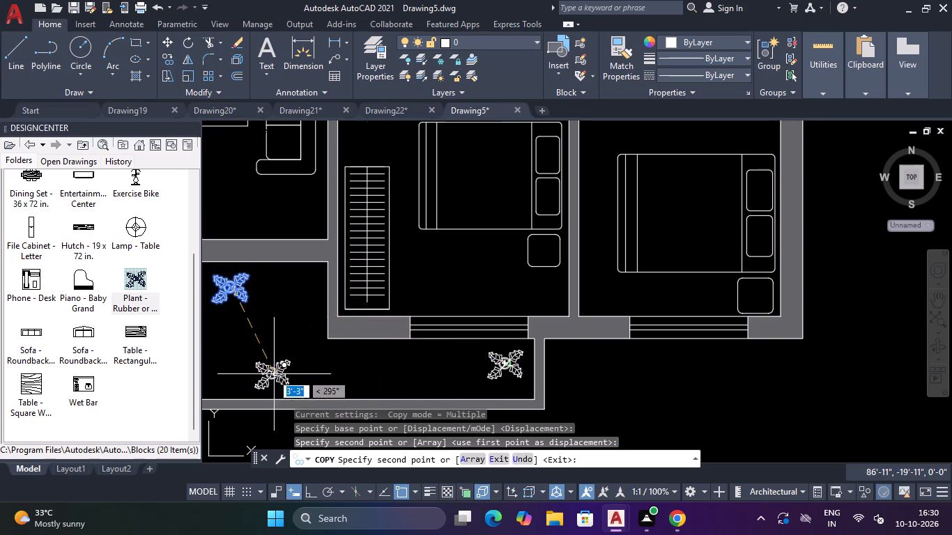
scroll(272, 373, "down", 1)
scroll(254, 376, "up", 2)
left_click(252, 375)
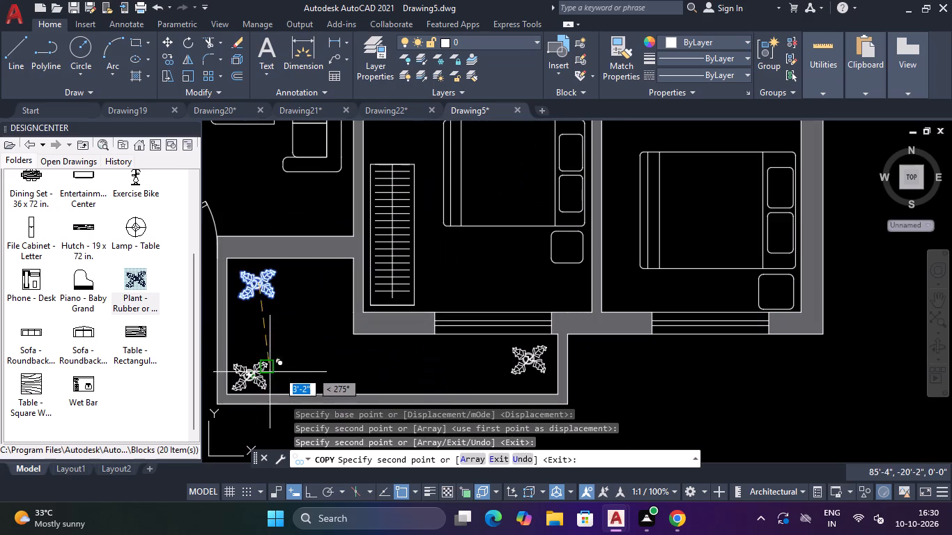
left_click(390, 375)
scroll(404, 367, "down", 3)
key("Escape")
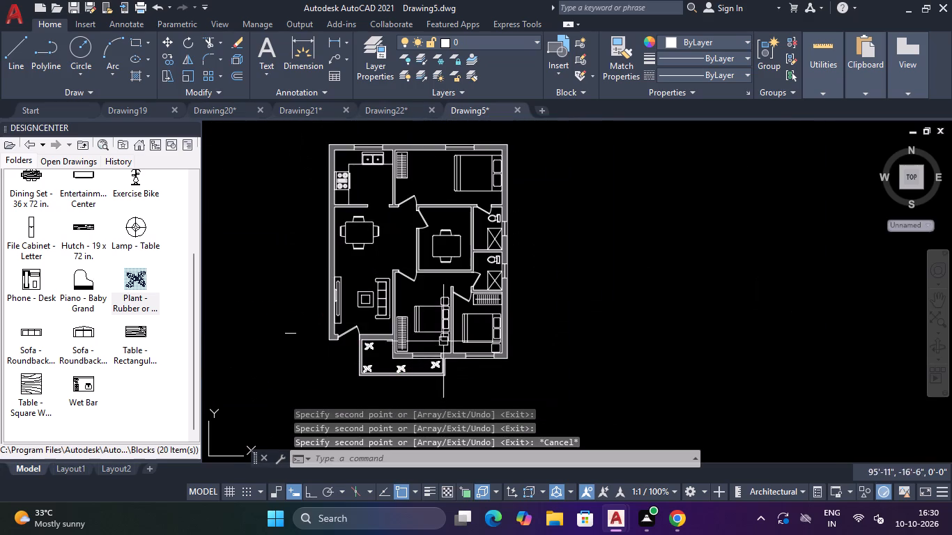
Erase the leftover horizontal reference line west of the entrance door.
left_click_drag(311, 319, 304, 327)
left_click(284, 349)
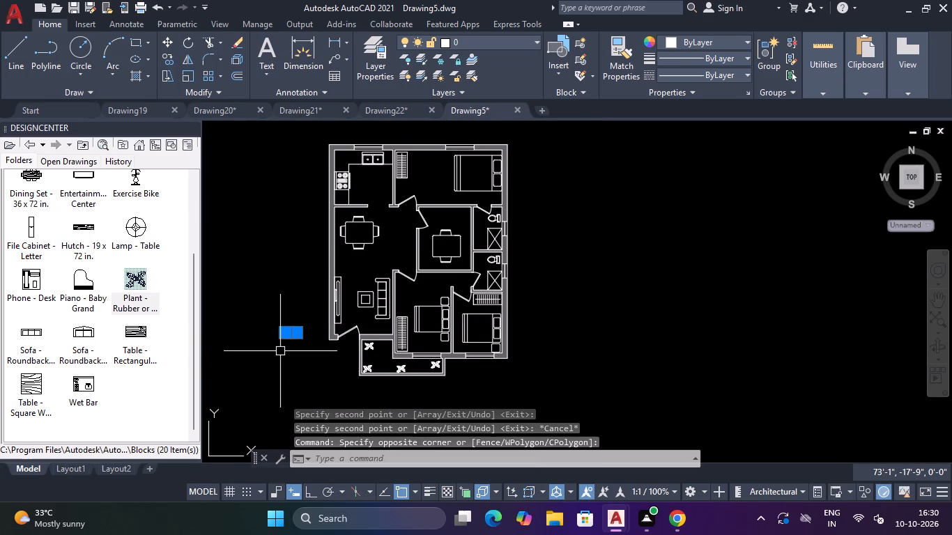
key("Delete")
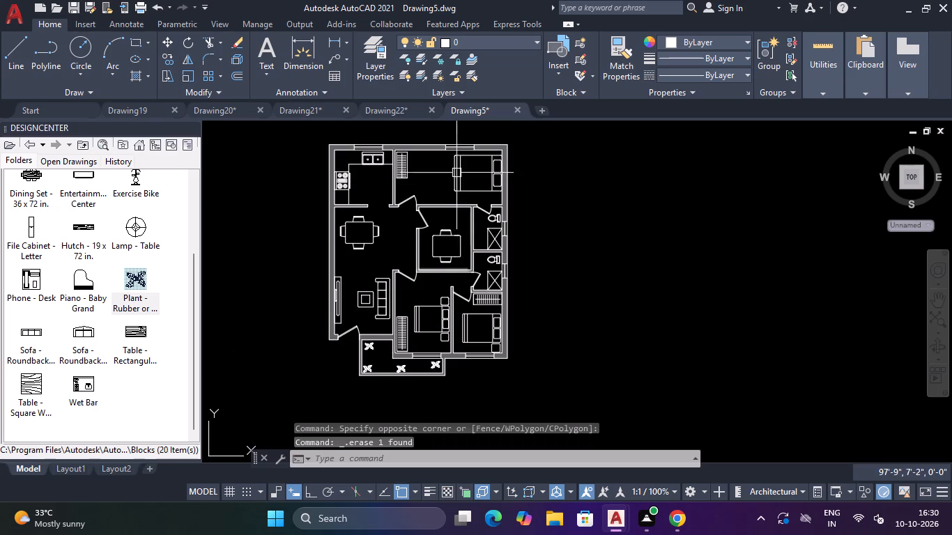
Examine the furnished floor plan as a whole, including the rooms, wall hatching and porch plants.
scroll(456, 168, "down", 3)
scroll(451, 151, "up", 3)
scroll(466, 191, "down", 1)
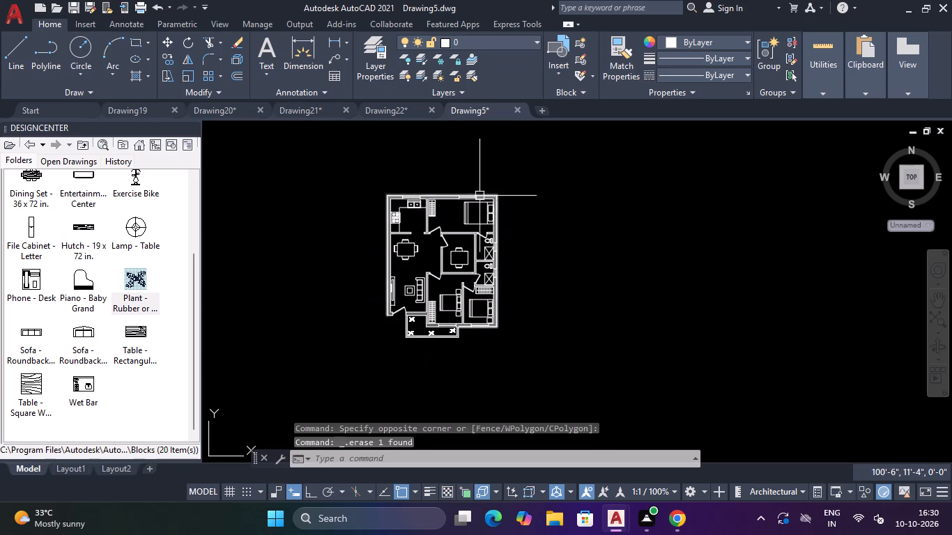
scroll(494, 196, "up", 1)
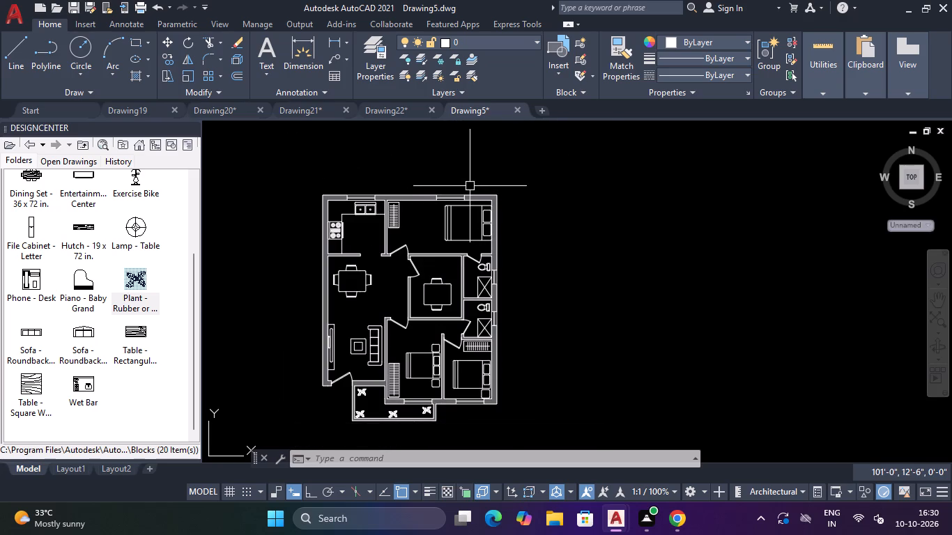
scroll(469, 186, "up", 1)
scroll(467, 203, "down", 2)
scroll(454, 237, "up", 2)
key("Escape")
key("Escape")
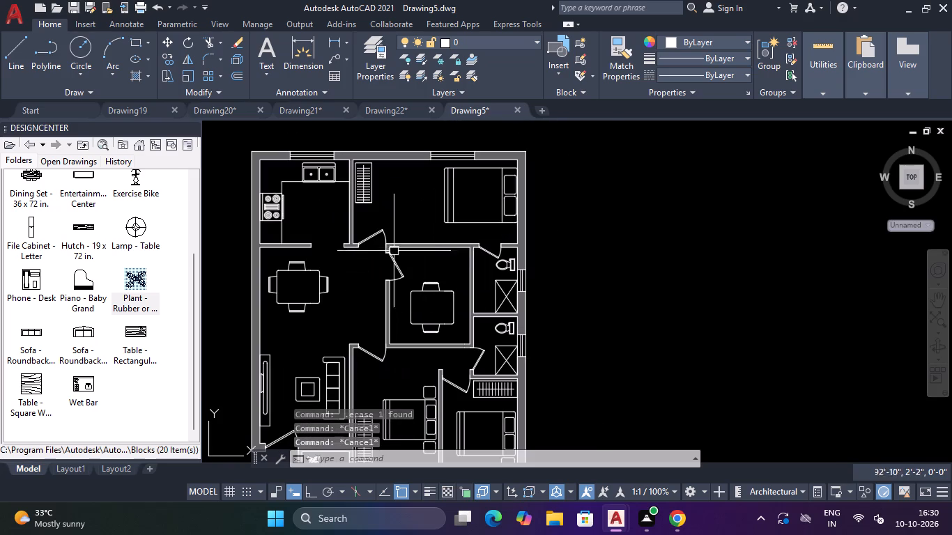
scroll(355, 249, "up", 4)
scroll(404, 214, "down", 5)
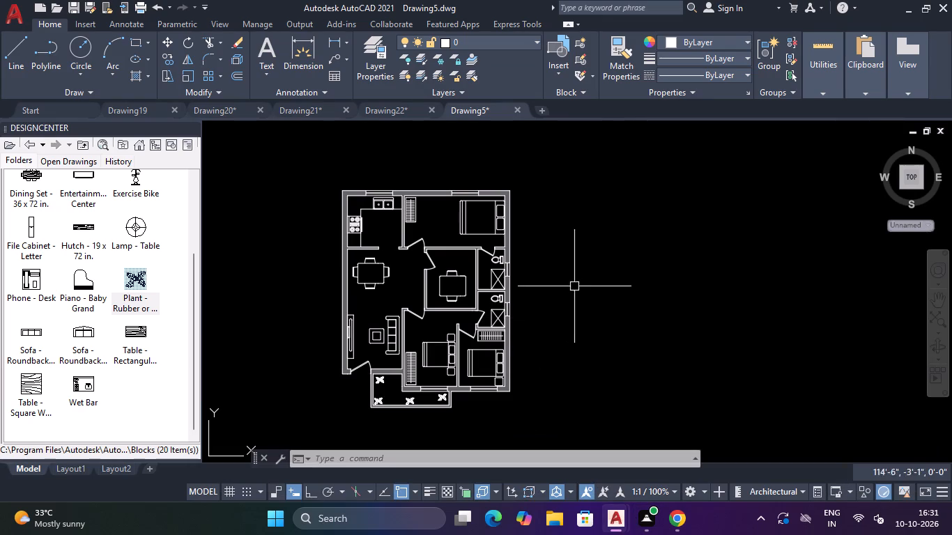
Close DesignCenter.
left_click(190, 130)
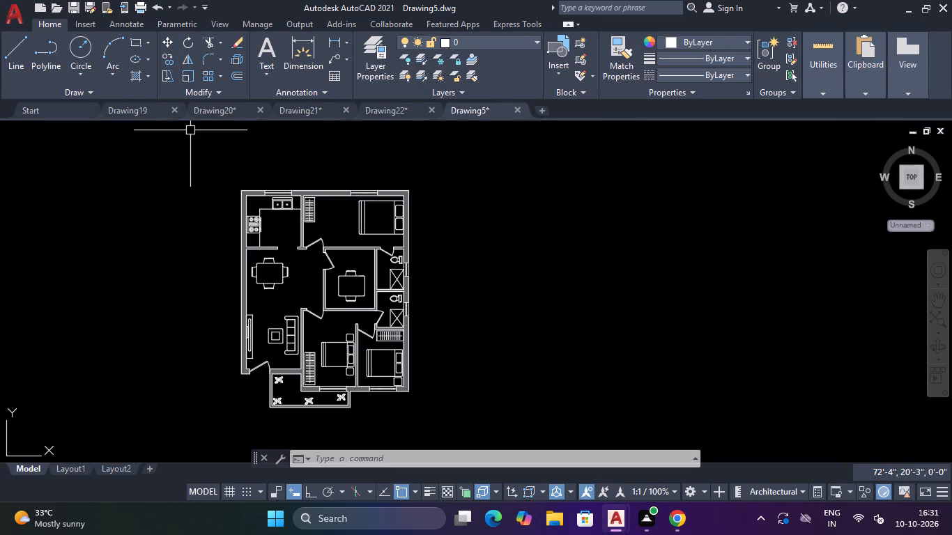
Save the drawing as Drawing23 in the IBR folder, in AutoCAD 2018 Drawing format.
key("ctrl+s")
scroll(431, 285, "down", 5)
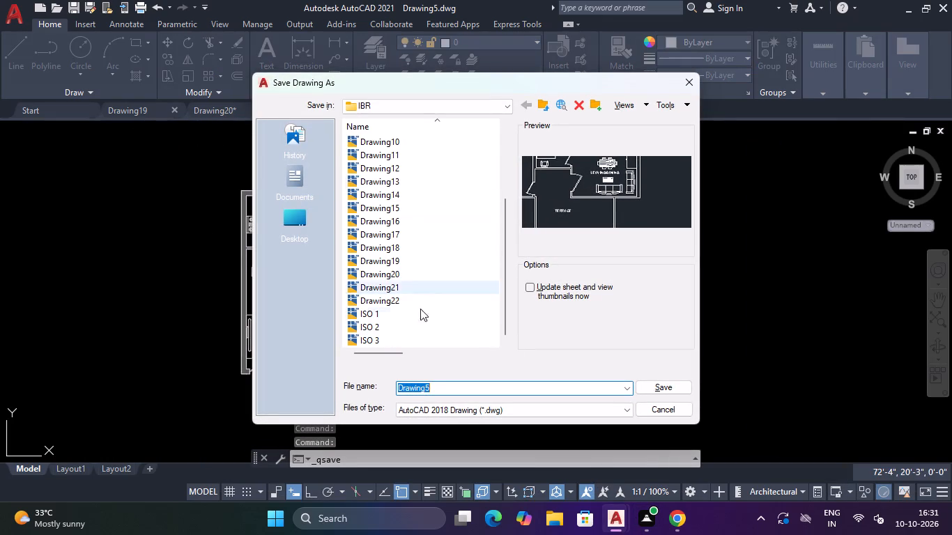
left_click(449, 393)
left_click(449, 387)
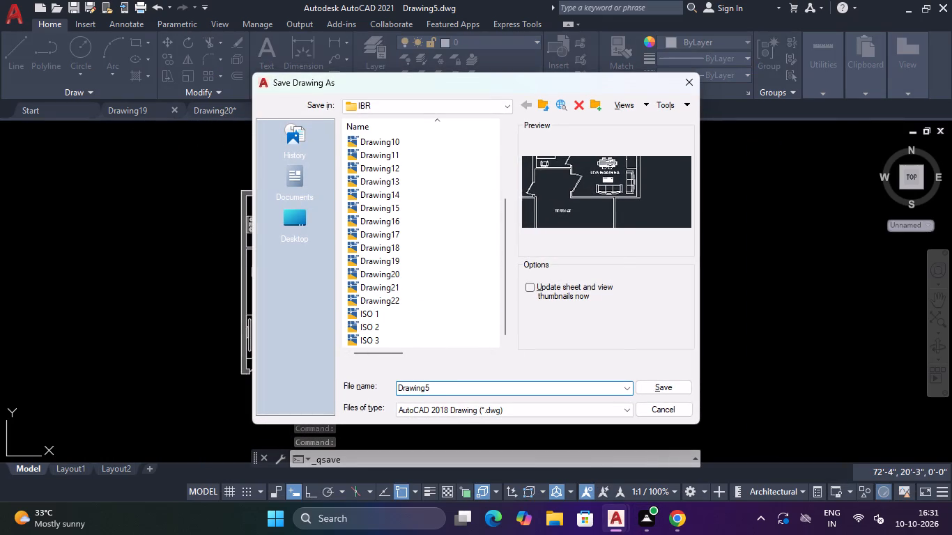
key("BackSpace")
type("23")
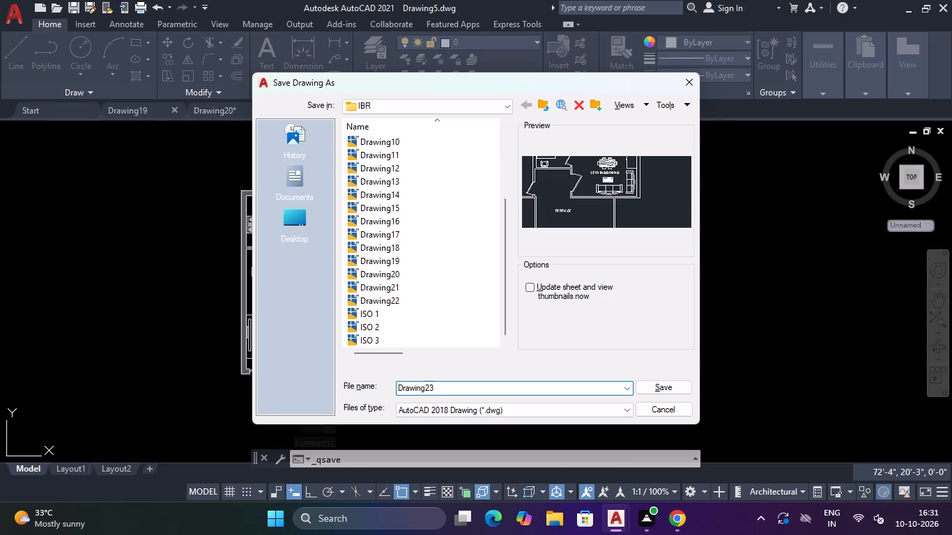
left_click(651, 388)
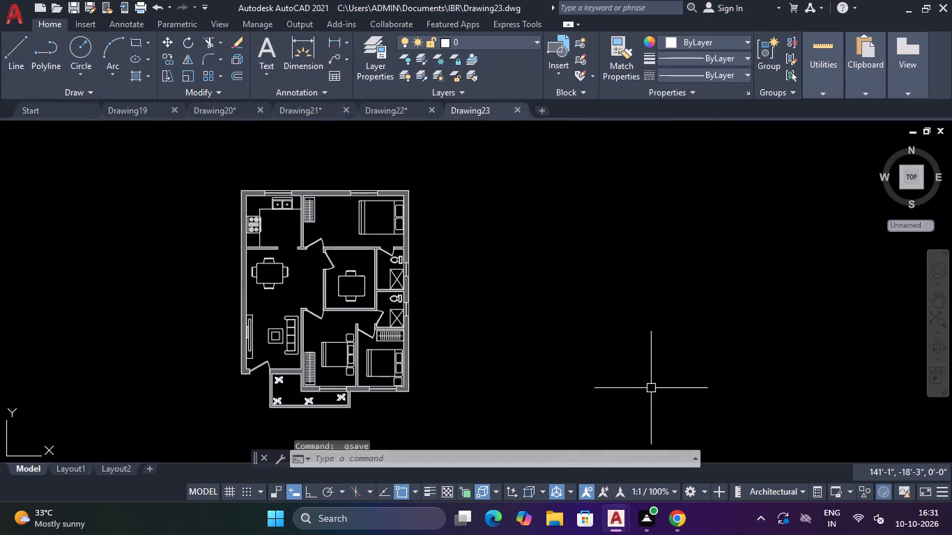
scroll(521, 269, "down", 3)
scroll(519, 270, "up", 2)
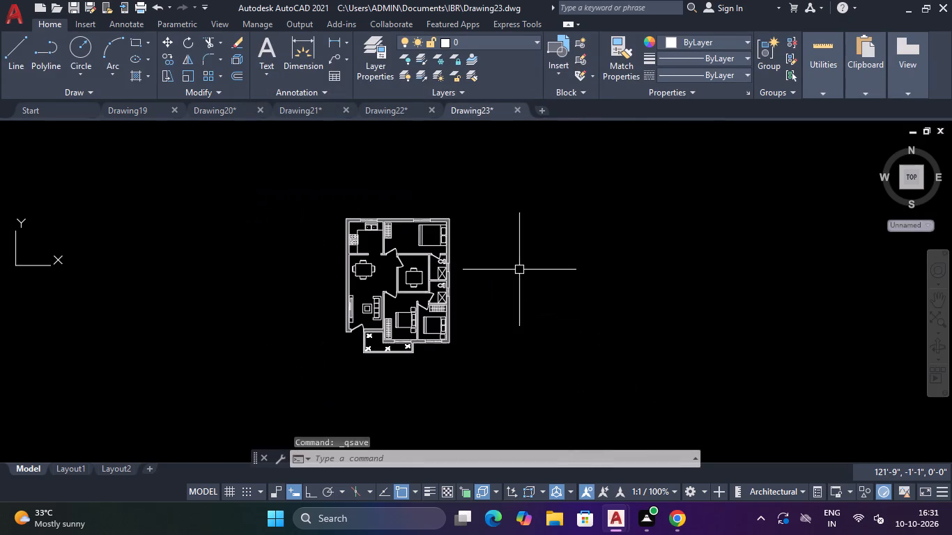